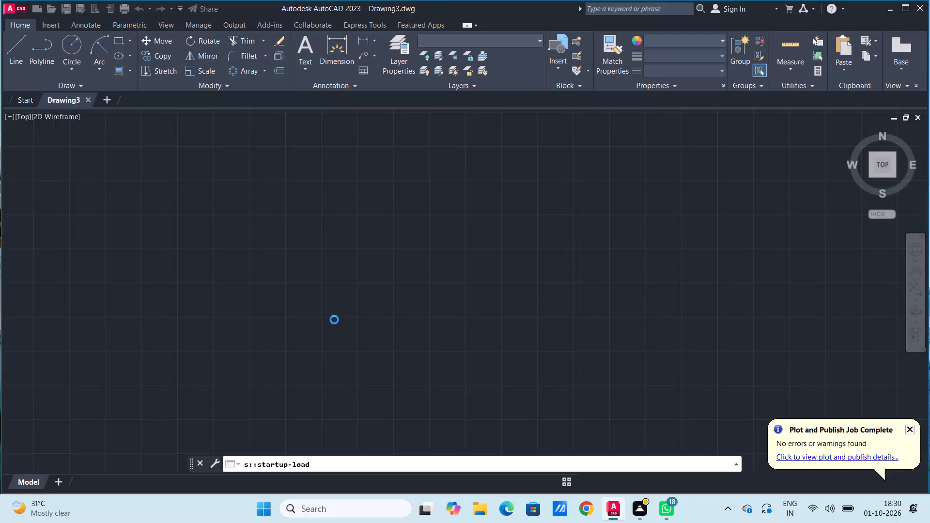
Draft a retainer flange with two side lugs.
Turn on command log file recording with LOGFILEON.
click(377, 467)
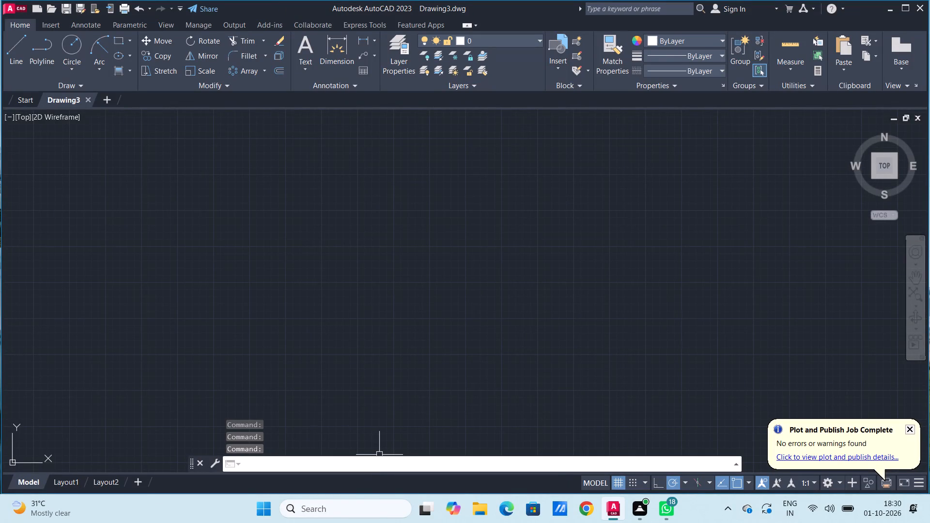
text(log)
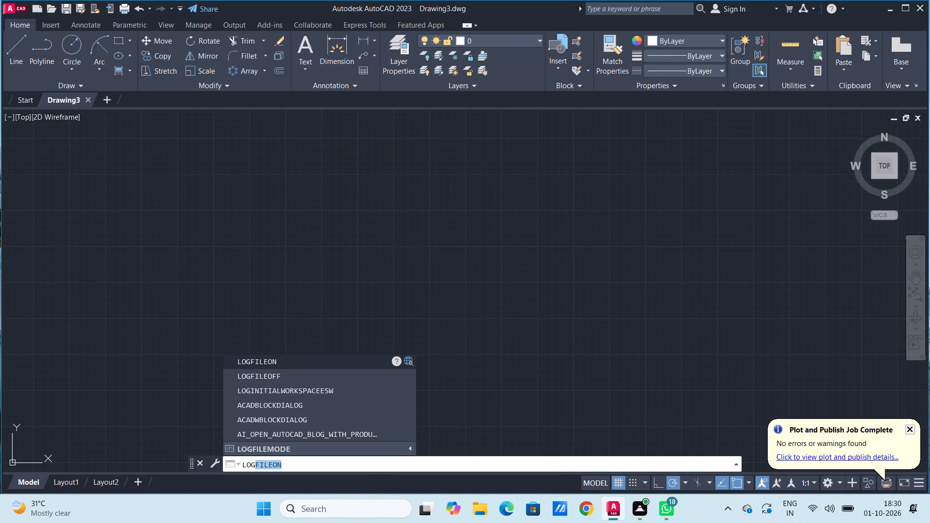
key(Return)
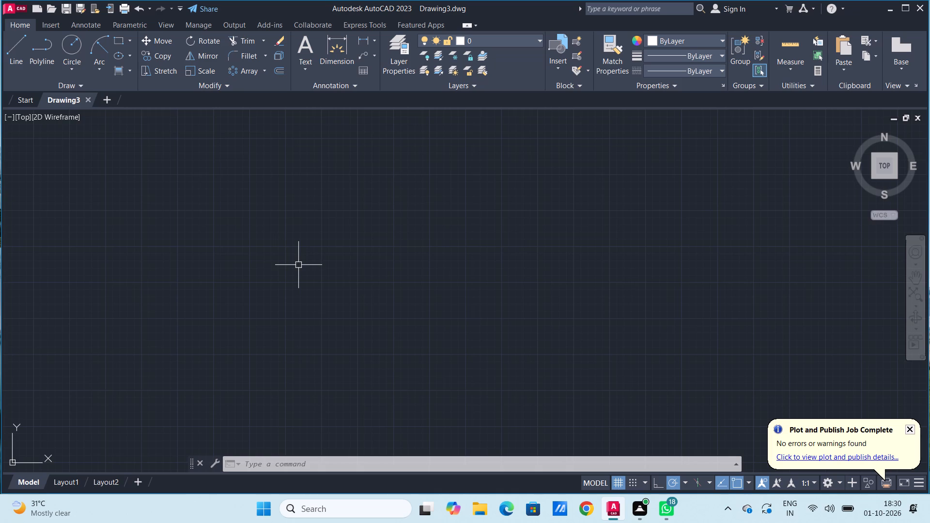
Draw a circle by centre and diameter in the empty drawing area, with a diameter of 80.
click(73, 48)
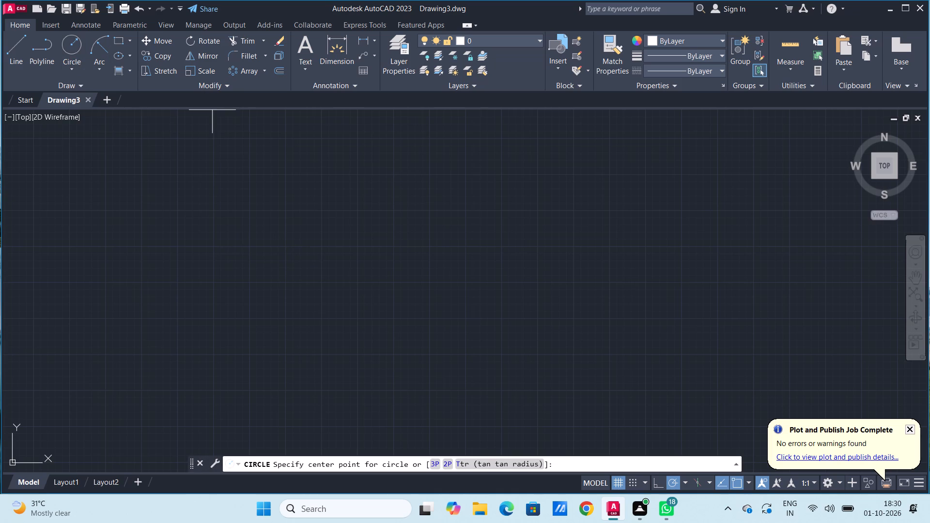
click(71, 69)
click(79, 117)
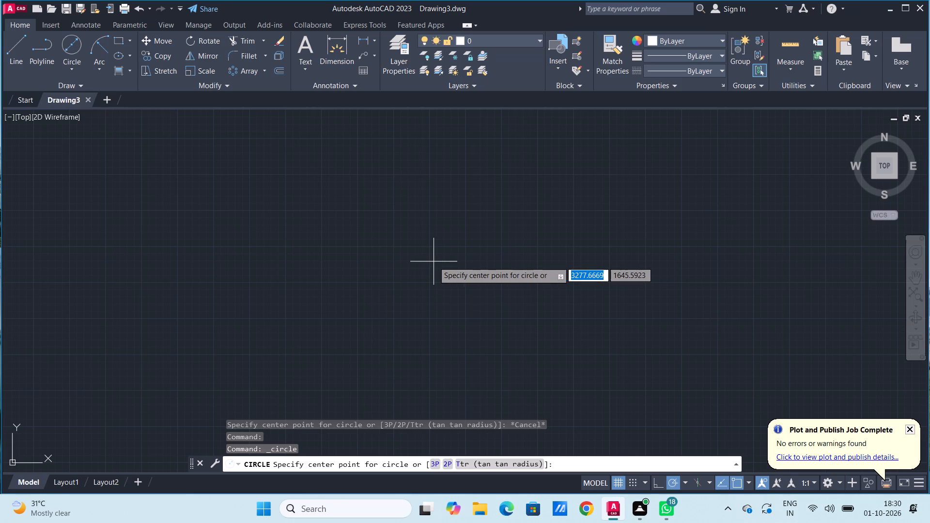
click(434, 265)
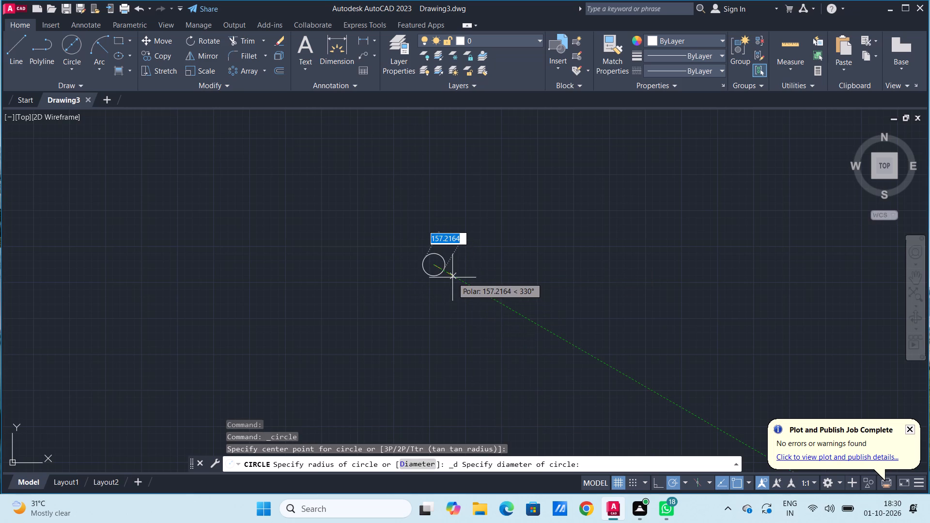
scroll(452, 277, up, 1)
scroll(453, 273, down, 4)
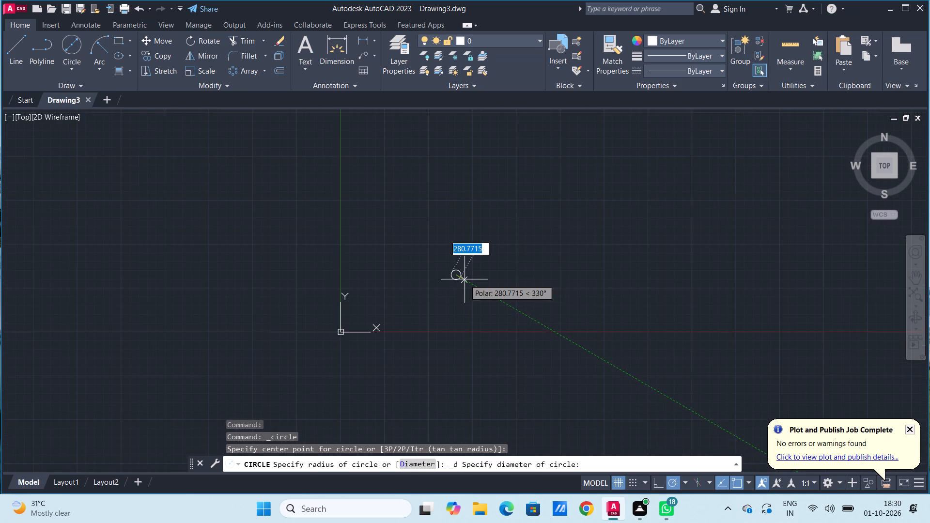
scroll(465, 279, up, 6)
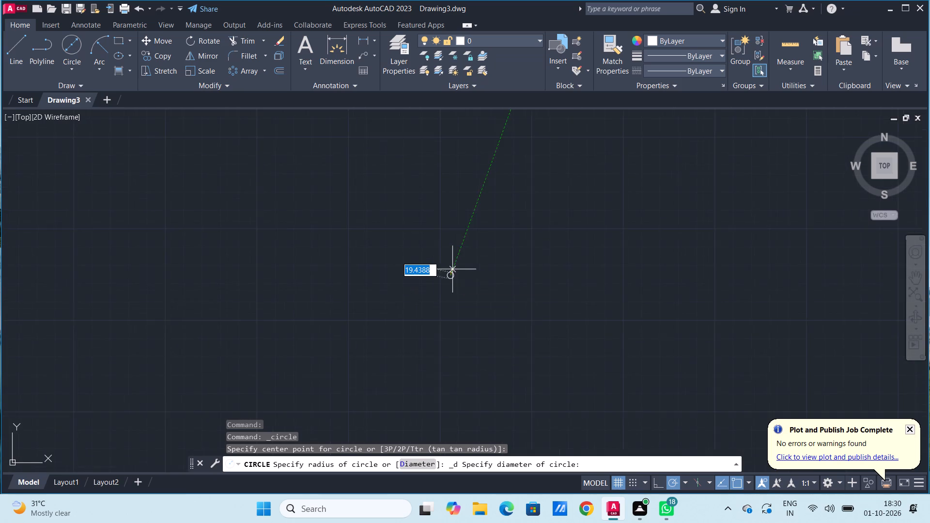
scroll(457, 289, up, 4)
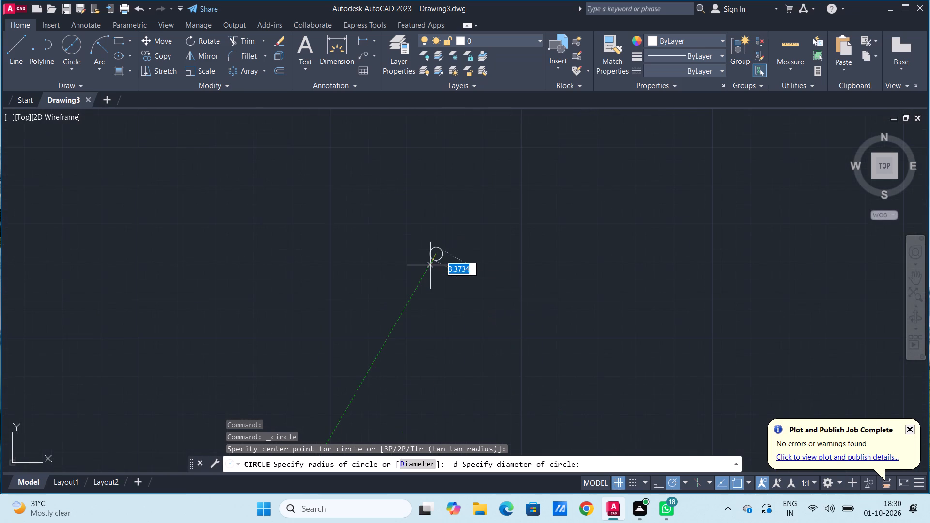
scroll(470, 300, down, 1)
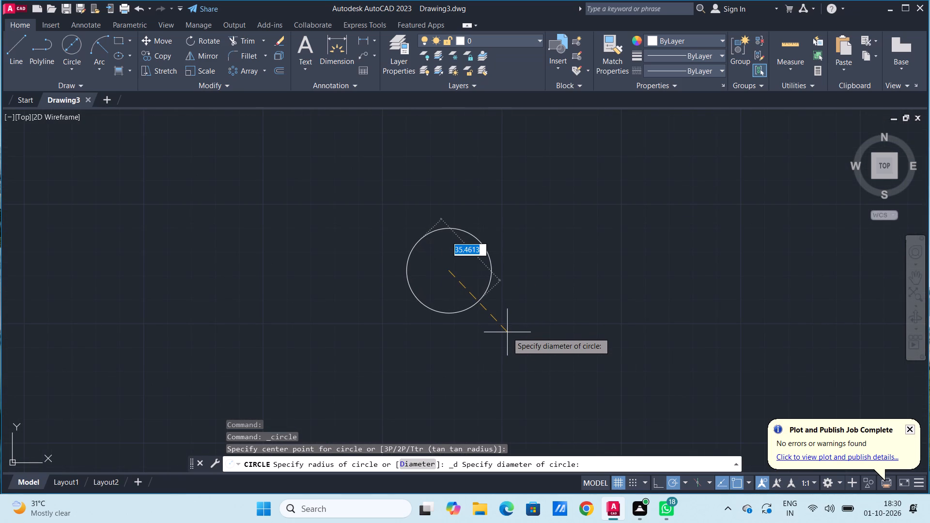
text(80)
key(Return)
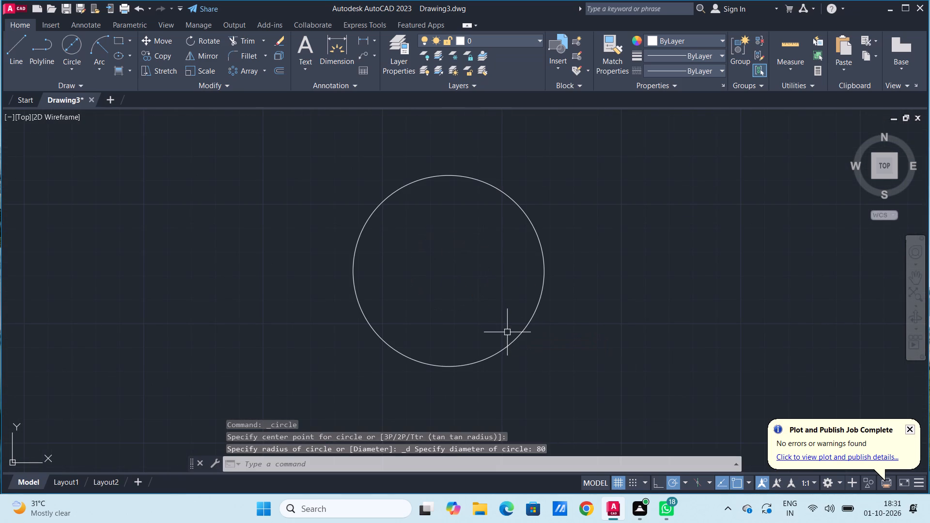
Review the command history for the commands run so far.
scroll(483, 254, up, 1)
scroll(483, 254, down, 1)
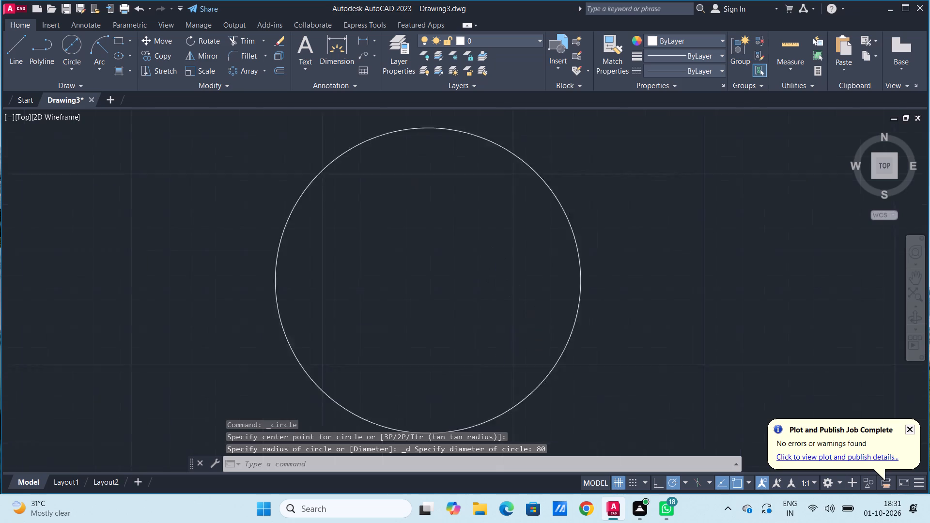
scroll(483, 254, down, 2)
scroll(483, 254, up, 1)
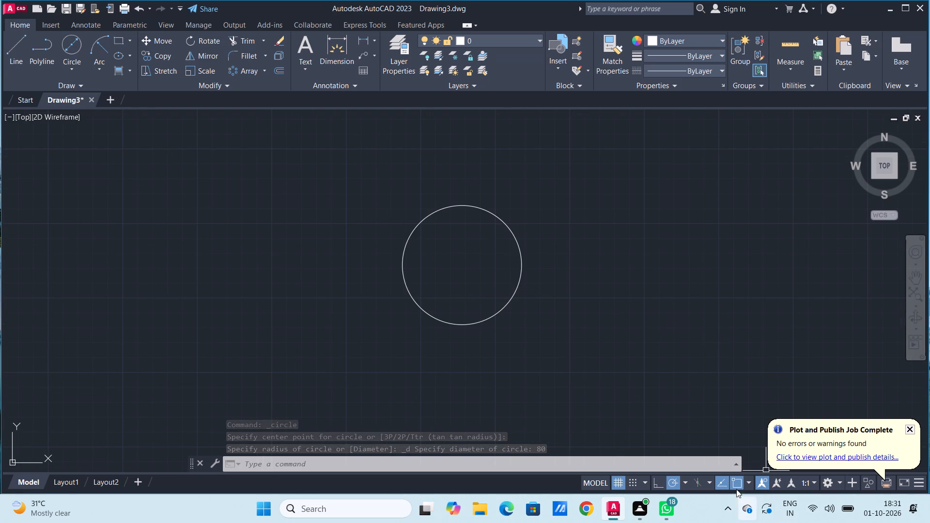
click(736, 465)
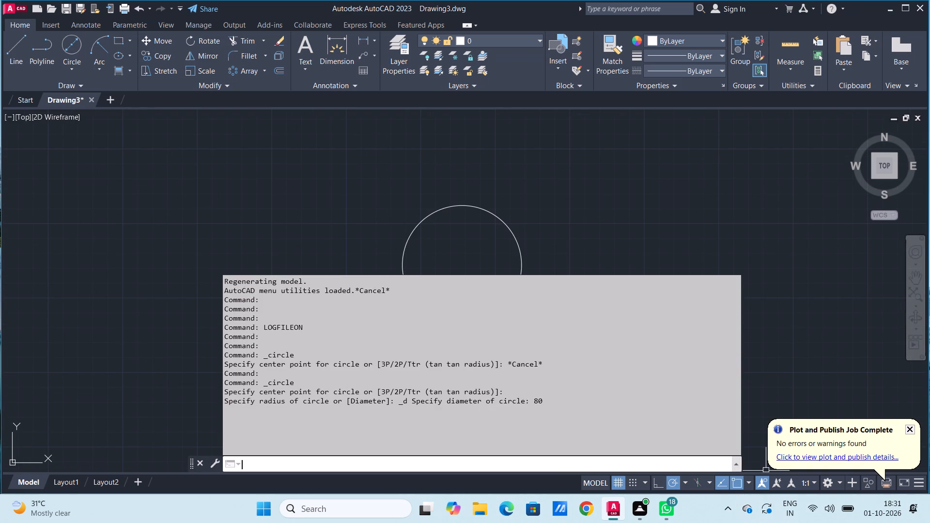
click(558, 197)
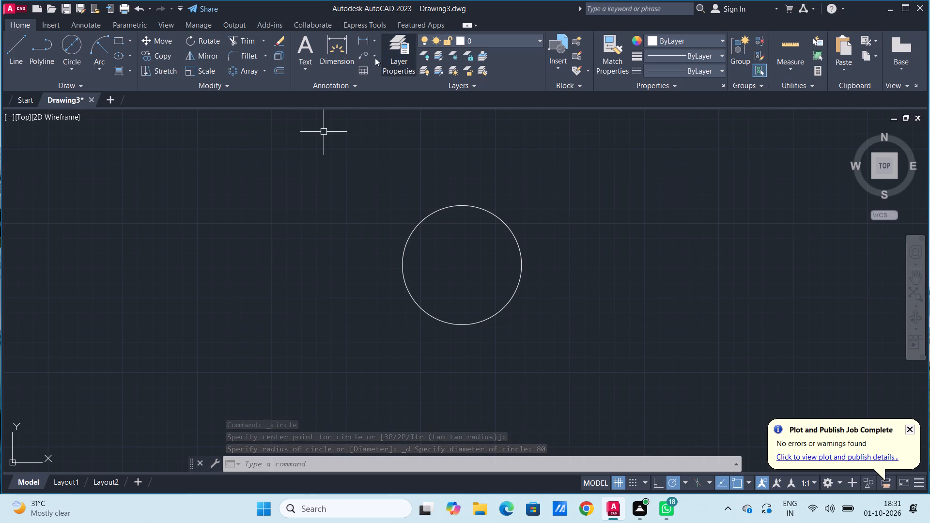
Create a new layer and set its colour to index 240.
click(401, 47)
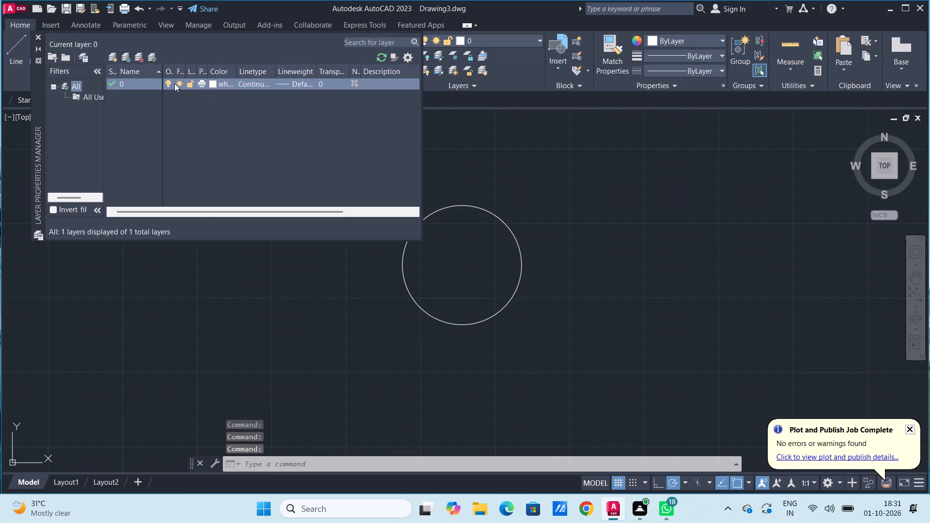
click(114, 53)
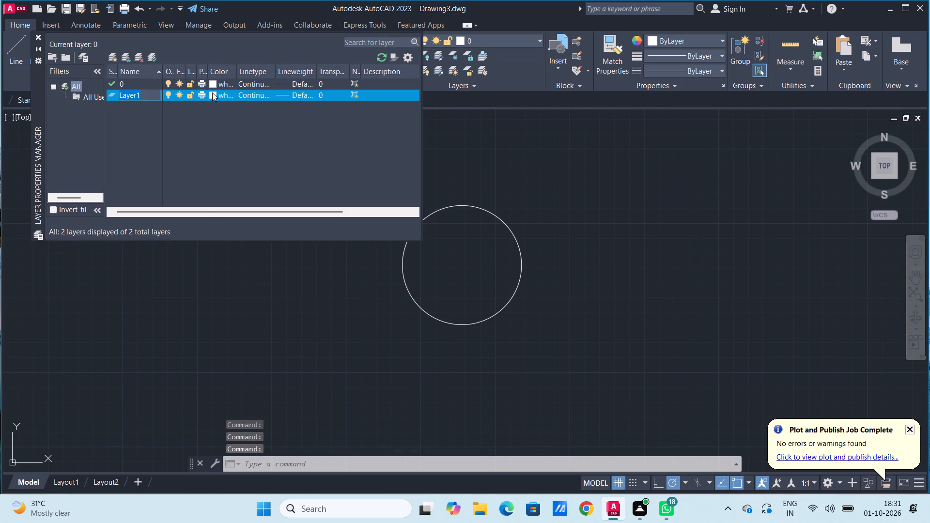
click(212, 92)
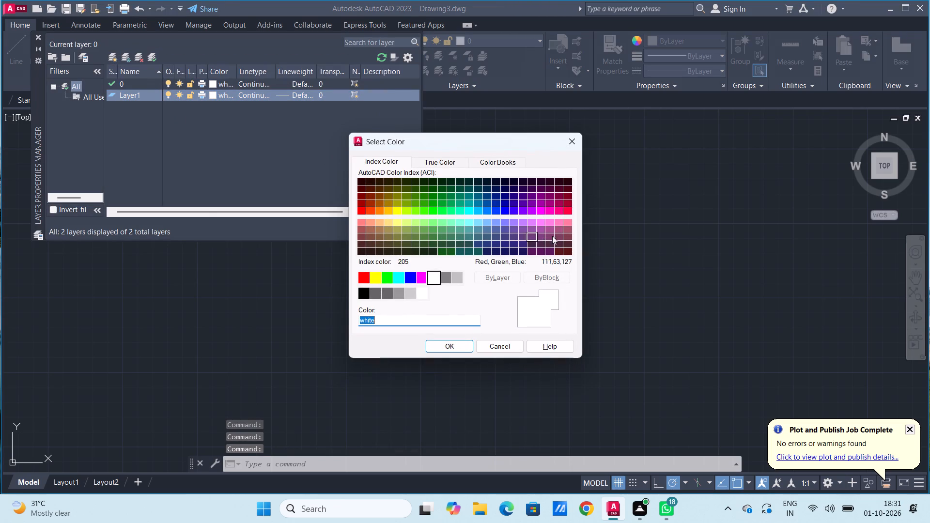
click(570, 211)
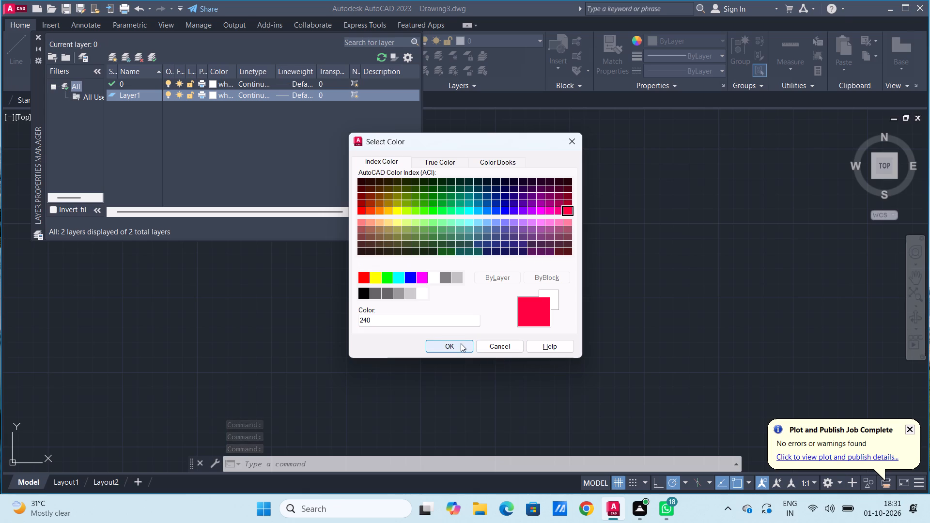
click(461, 343)
Load the ACAD_ISO02W100 ISO dash linetype from acadiso.lin and accept Continuous as the new layer's linetype.
click(260, 92)
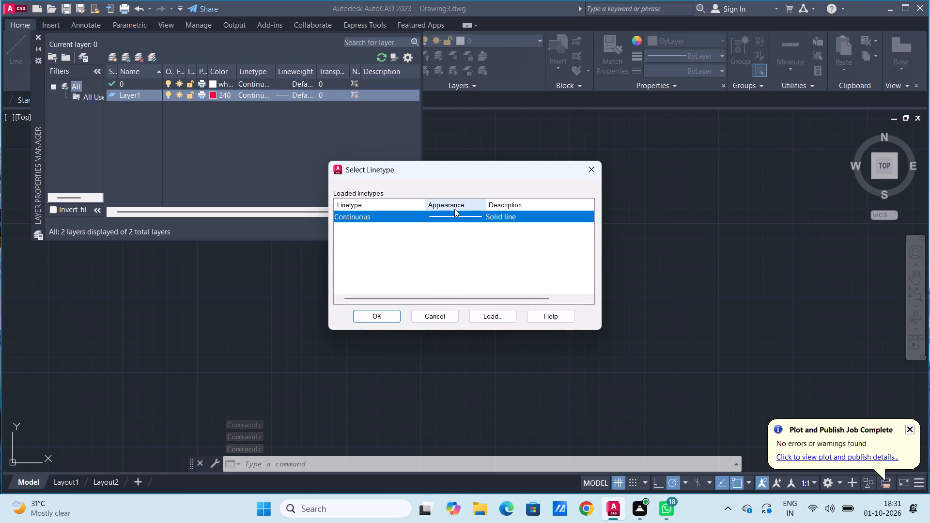
click(491, 317)
click(487, 230)
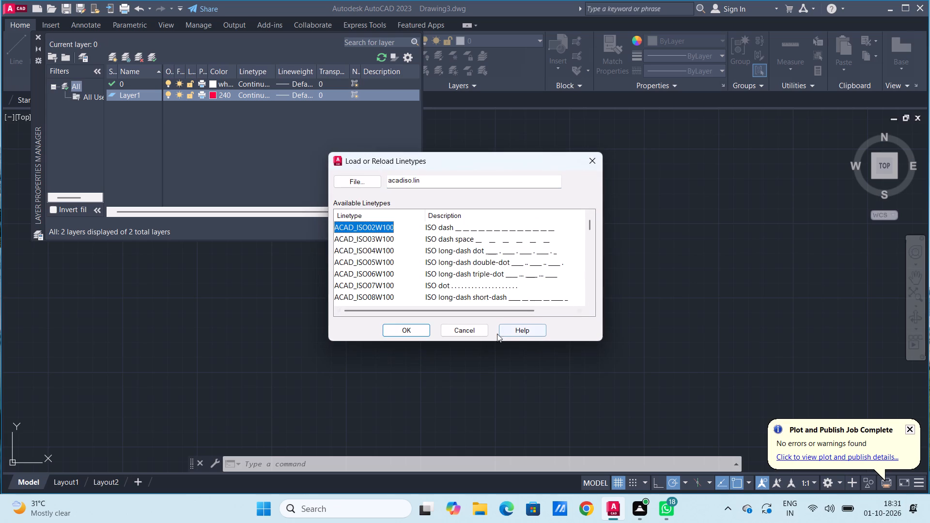
click(414, 327)
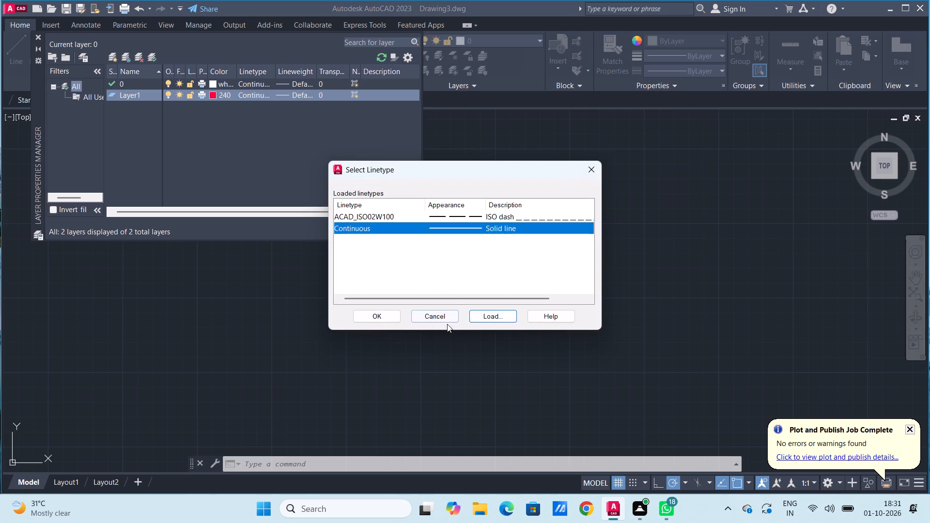
click(383, 316)
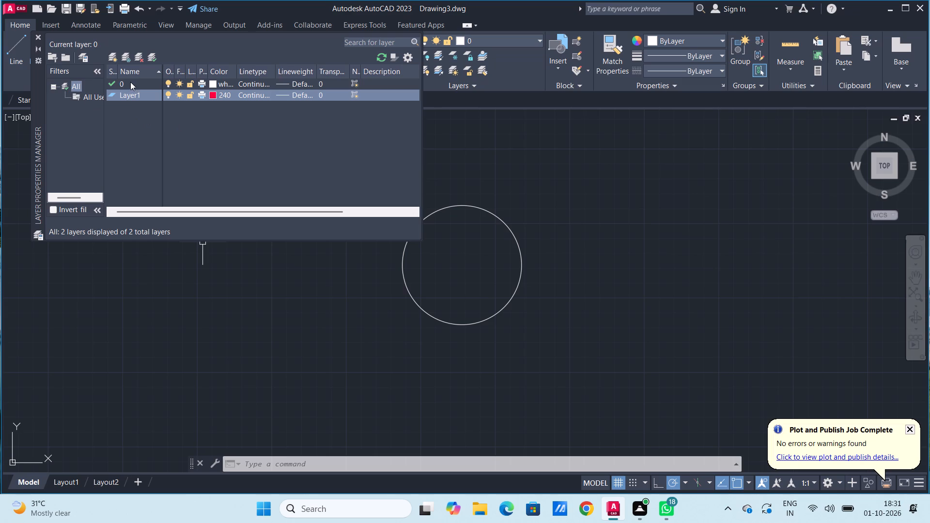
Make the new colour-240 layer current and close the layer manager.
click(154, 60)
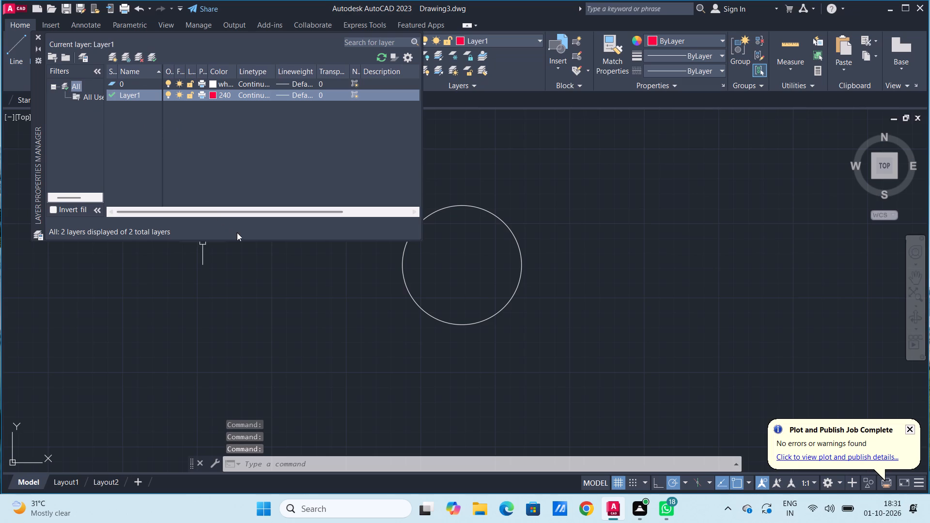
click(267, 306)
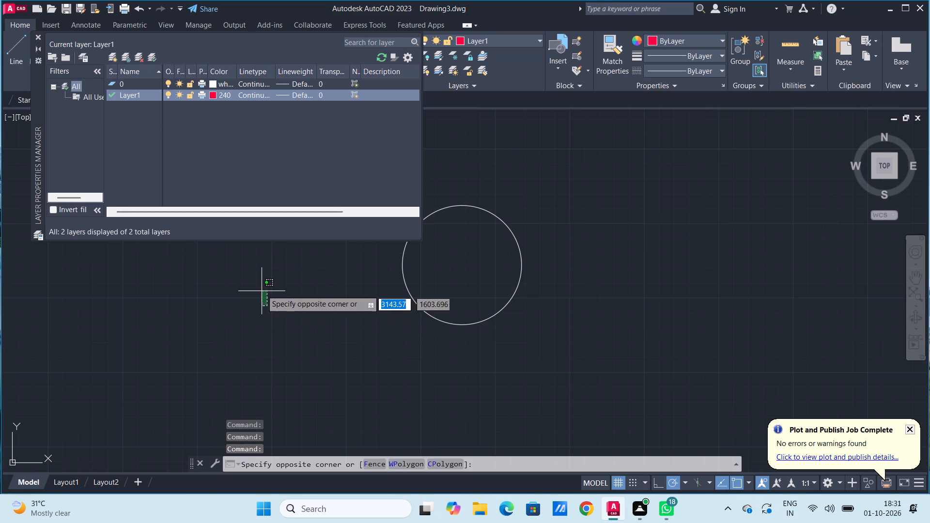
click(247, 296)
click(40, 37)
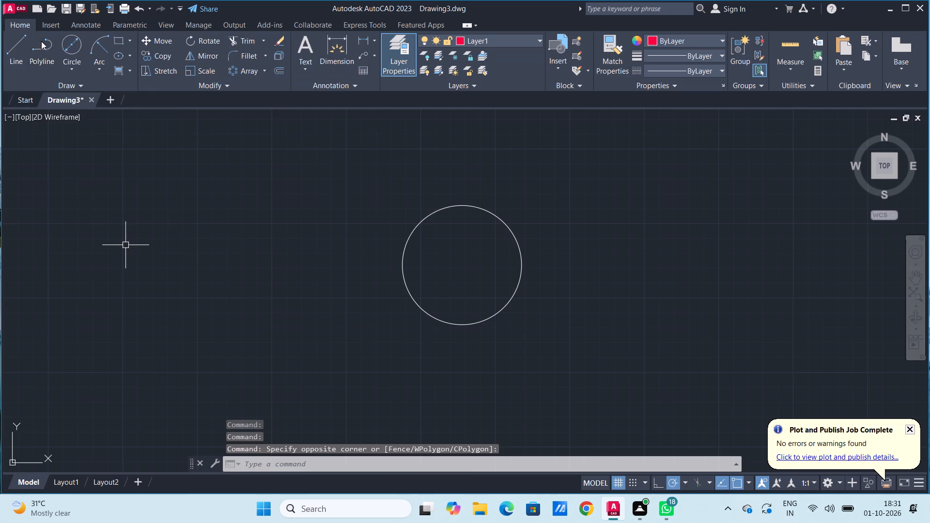
Make layer 0 the current layer.
click(534, 42)
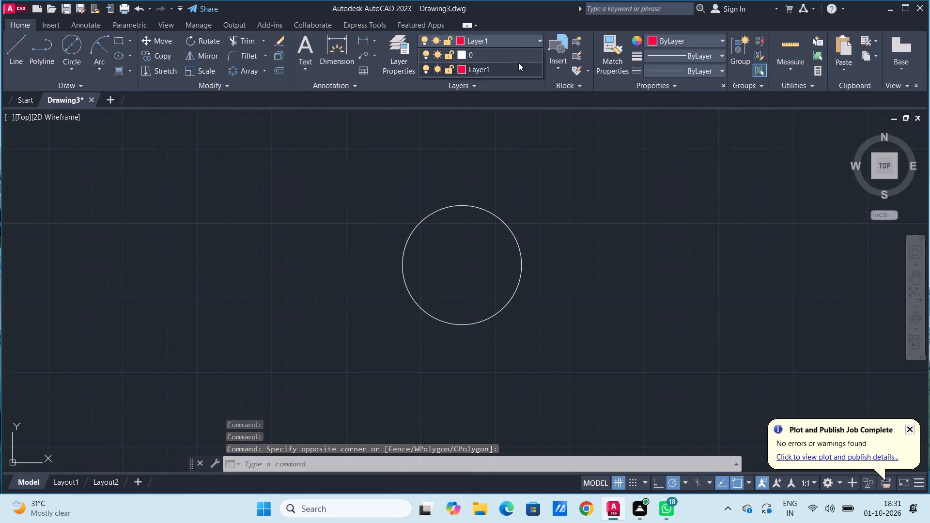
click(489, 58)
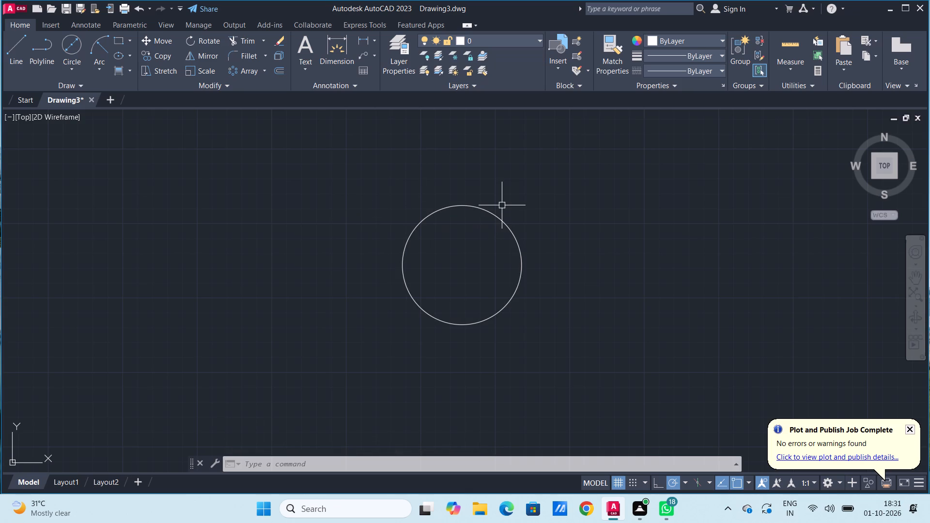
Draw a circle of diameter 90 concentric with the 80-diameter circle.
click(72, 45)
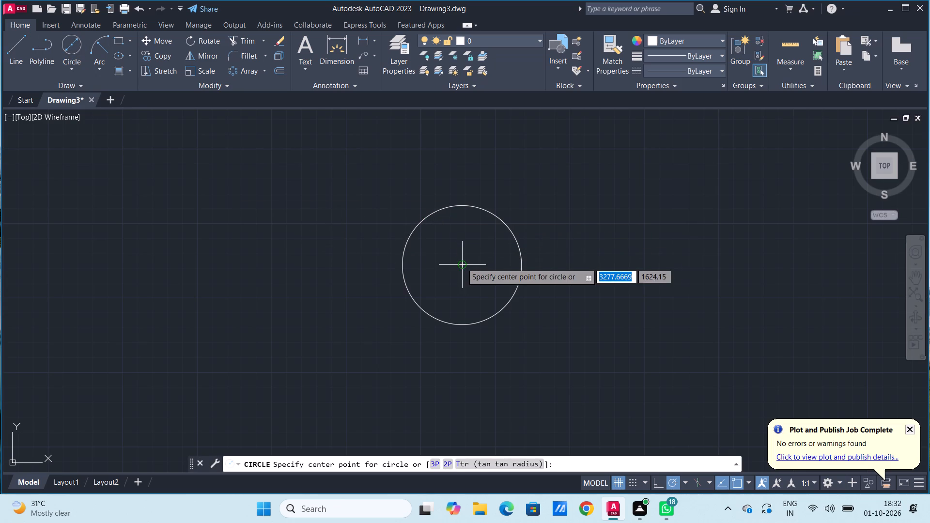
click(462, 264)
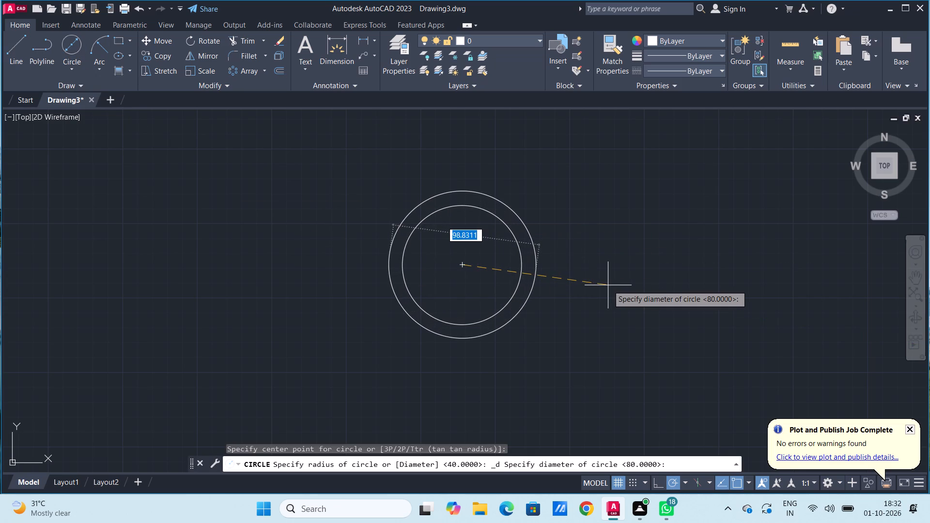
text(90)
key(Return)
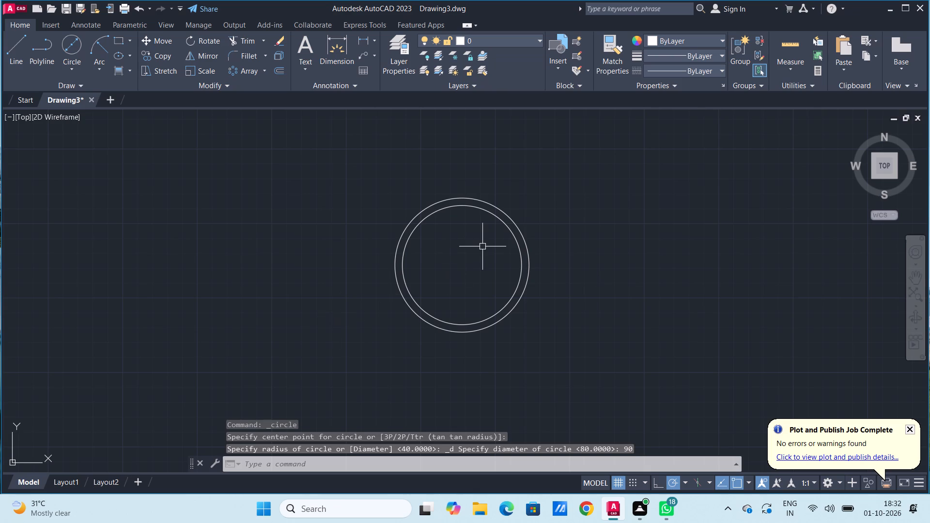
Draw a circle of diameter 120 from the common centre of the two existing circles.
scroll(482, 246, up, 1)
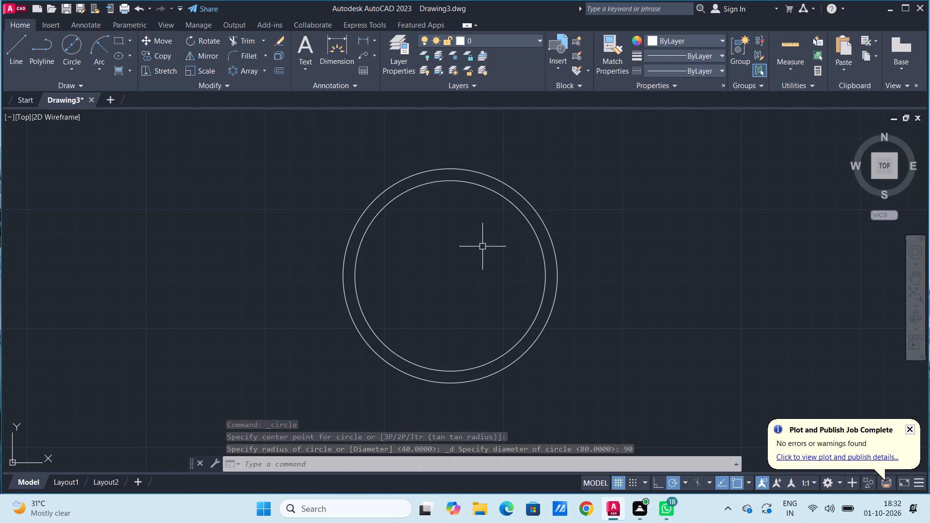
click(76, 51)
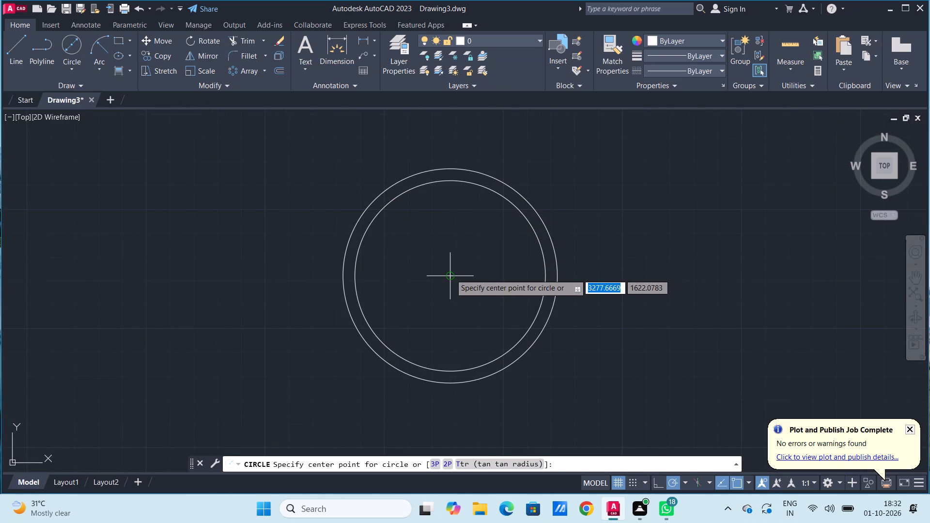
click(450, 274)
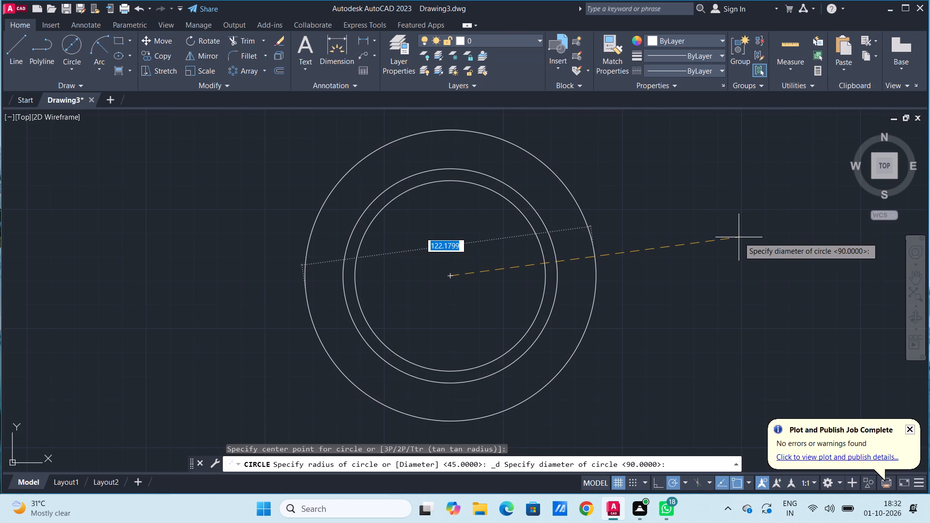
text(120)
key(Return)
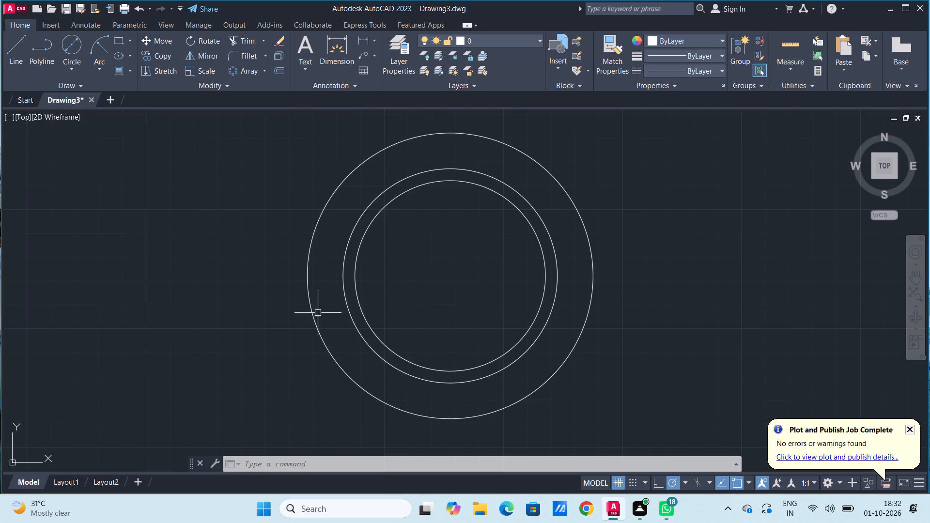
Draw a circle of radius 10 centred on the left quadrant of the 120-diameter circle.
click(73, 71)
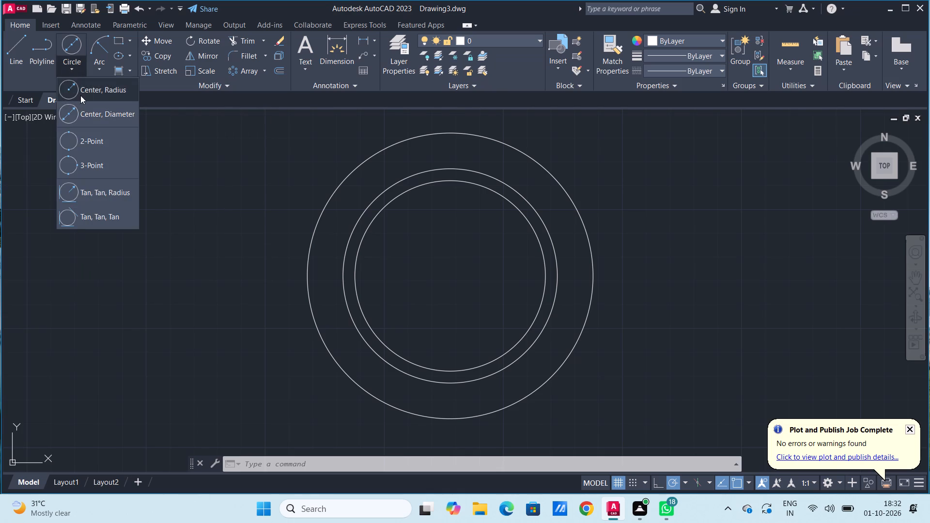
click(82, 89)
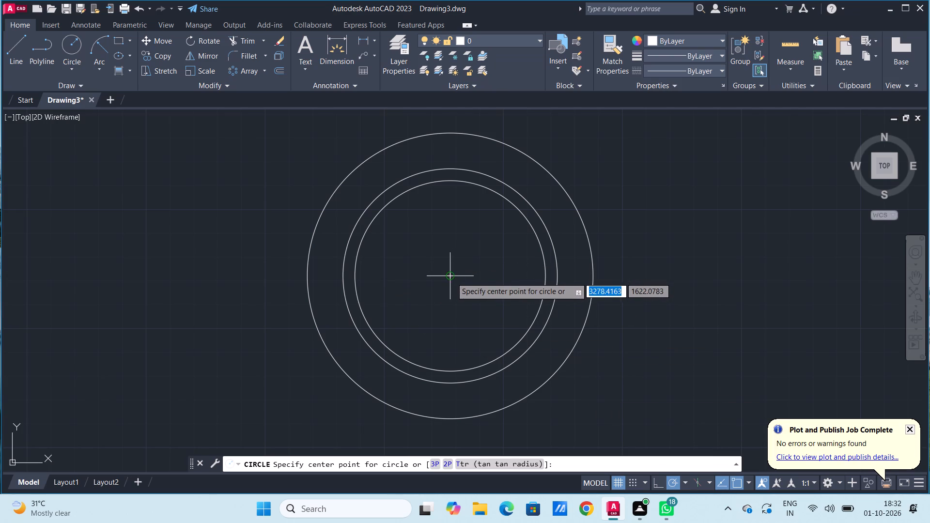
click(309, 276)
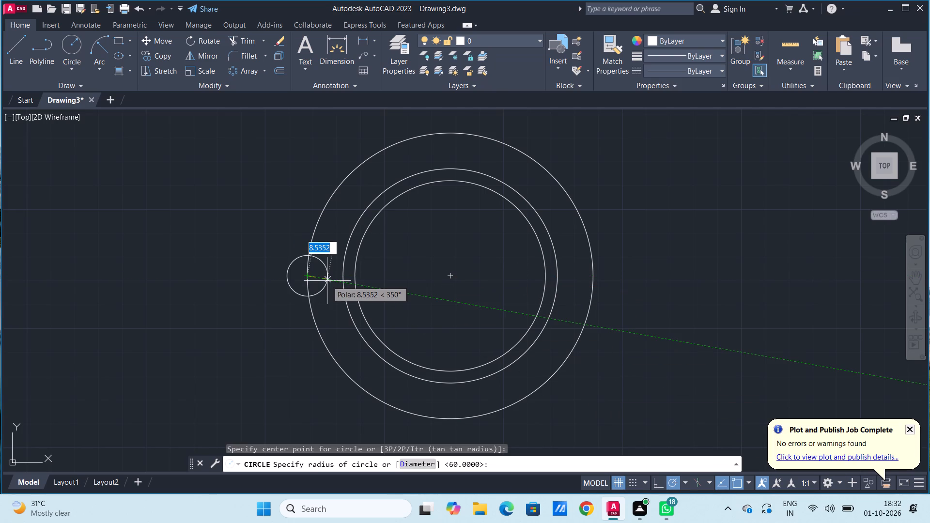
text(10)
key(Return)
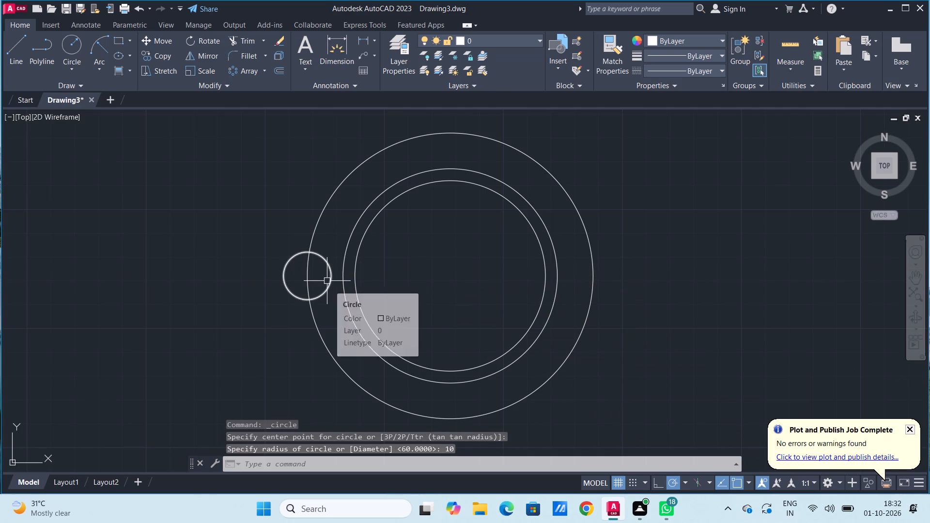
Draw a circle of radius 10 centred on the right quadrant of the 120-diameter circle.
click(73, 48)
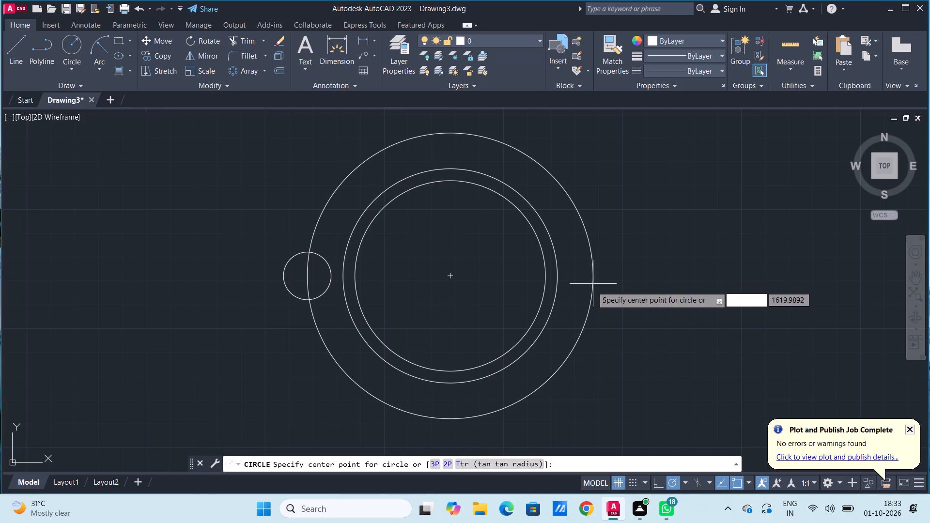
click(591, 275)
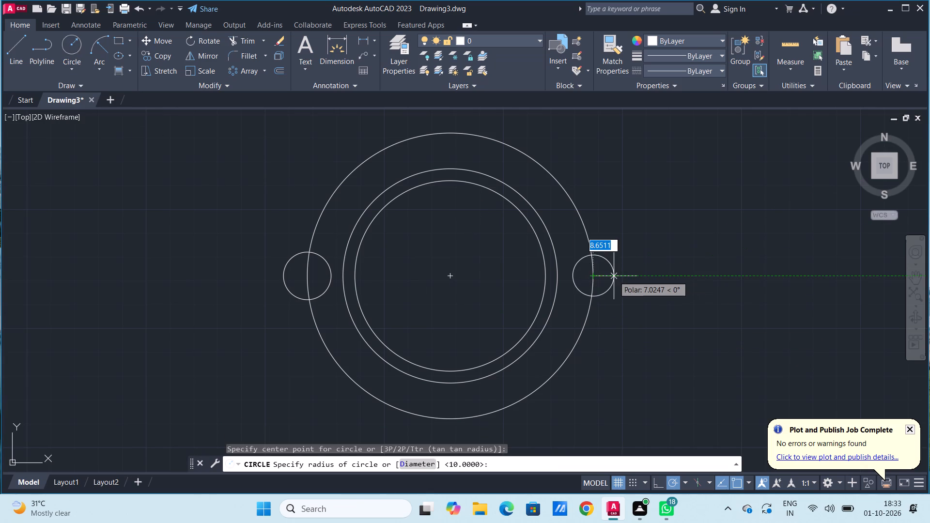
text(10)
key(Return)
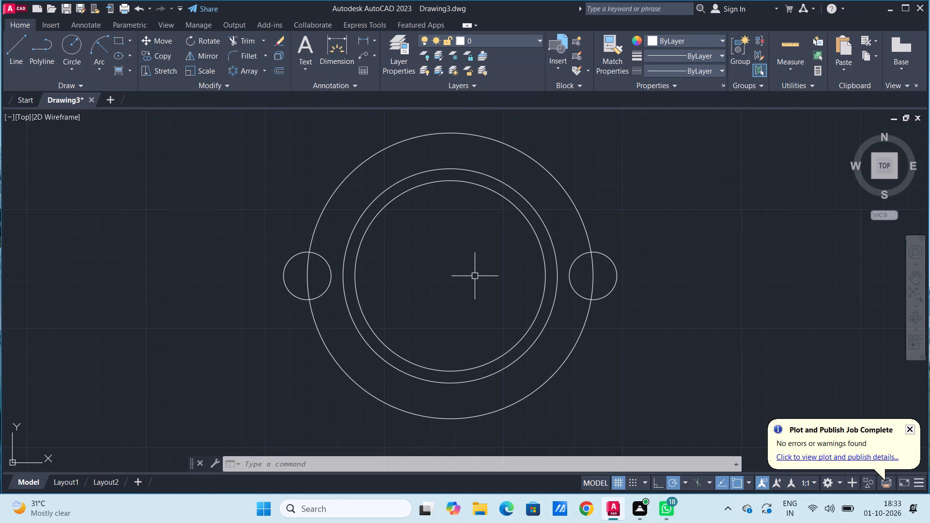
Draw a construction line about 85 long from the common centre, up and to the right at about 45 degrees.
scroll(475, 276, up, 1)
scroll(475, 276, down, 2)
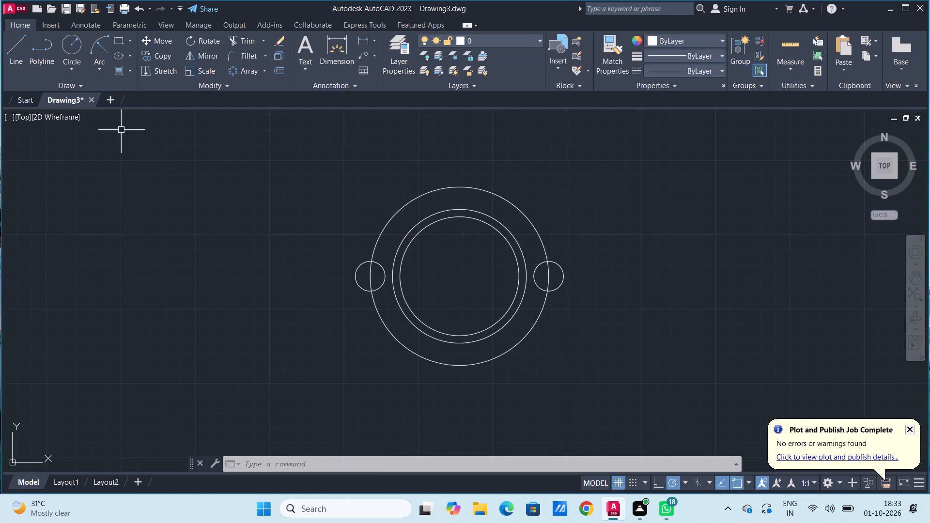
click(18, 49)
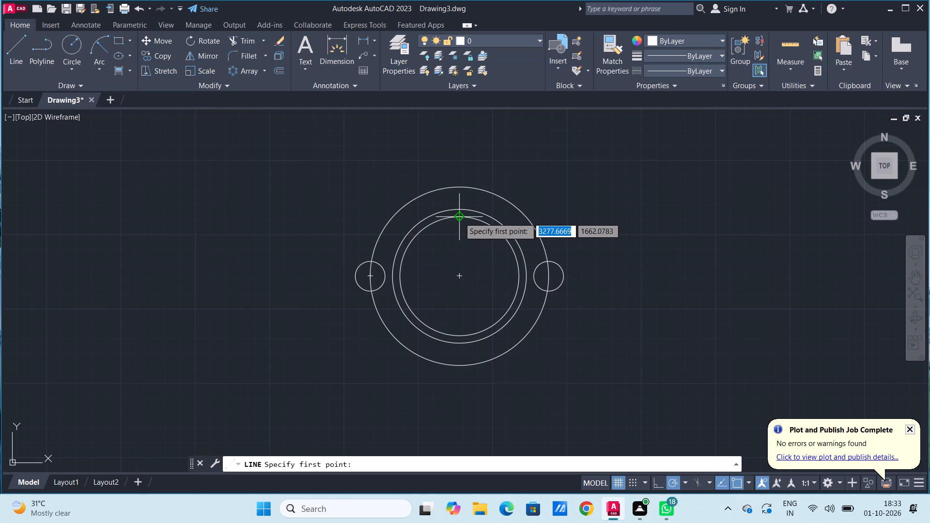
click(459, 277)
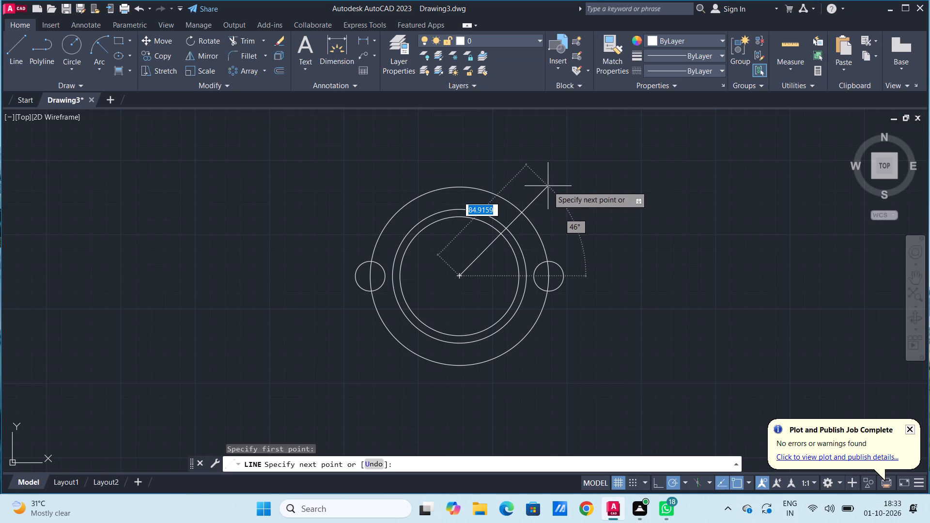
click(549, 187)
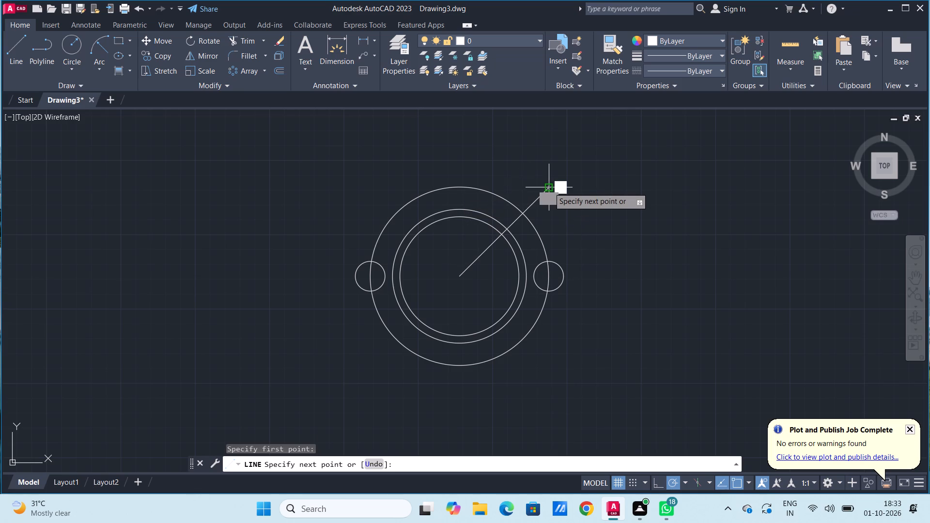
key(Escape)
key(Escape)
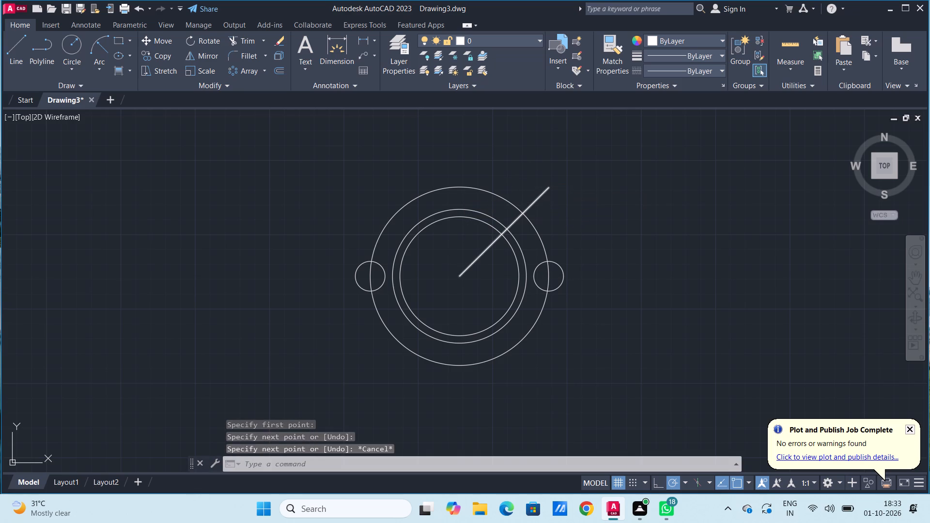
Draw a circle of diameter 8 centred where the construction line crosses the 90-diameter circle.
scroll(490, 241, down, 1)
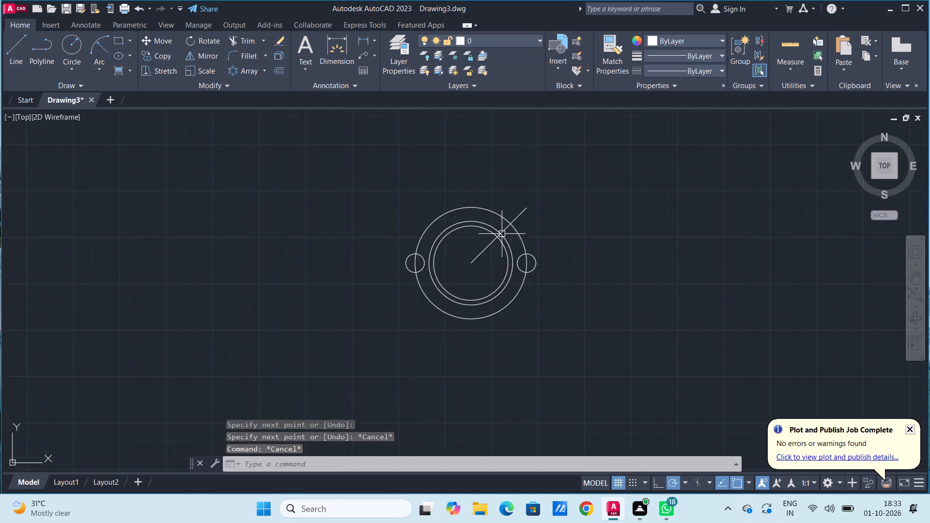
scroll(503, 233, down, 1)
scroll(503, 233, up, 3)
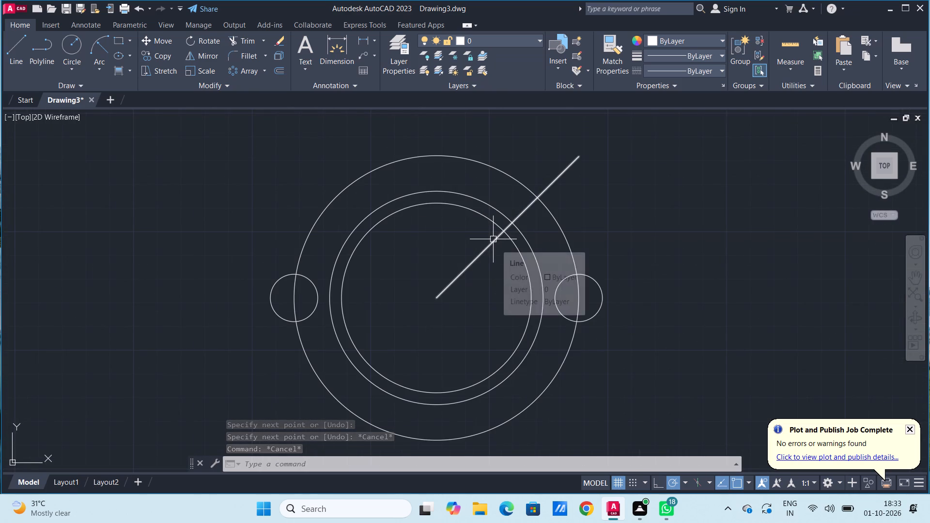
scroll(493, 239, up, 1)
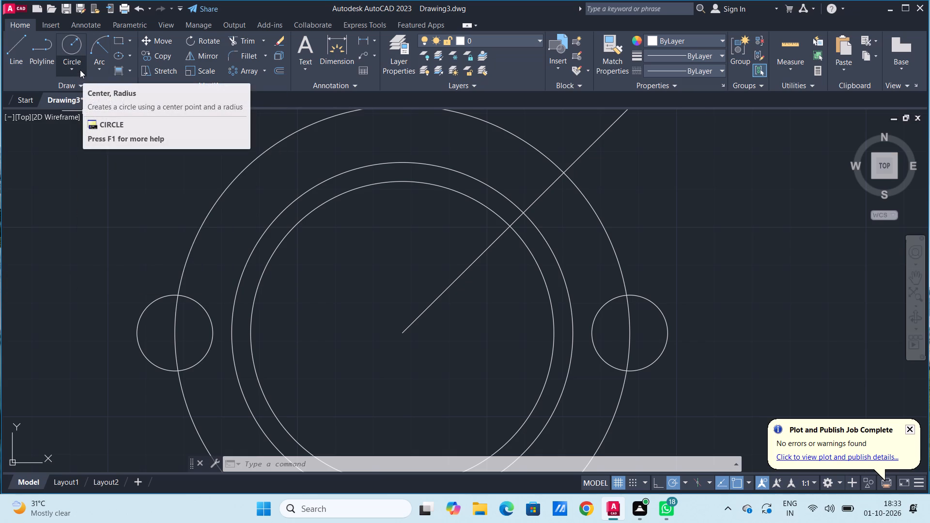
click(80, 70)
click(85, 117)
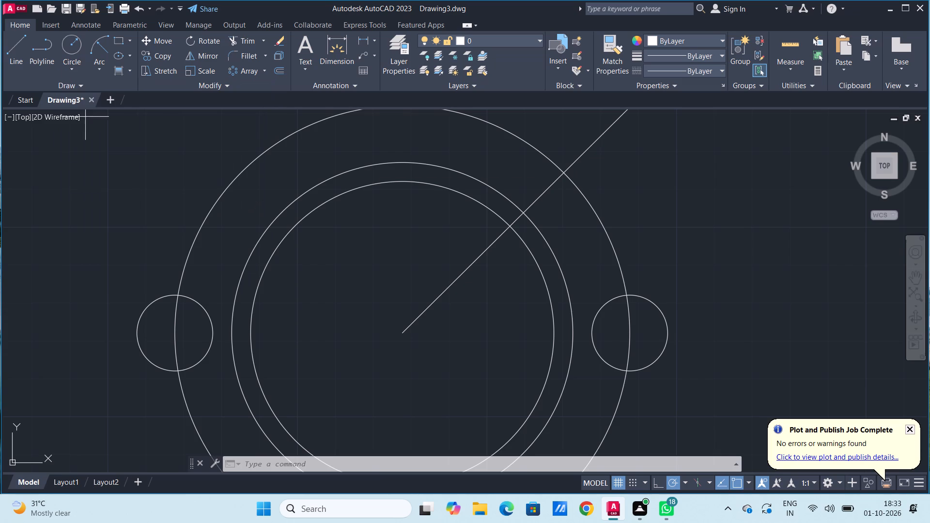
click(523, 215)
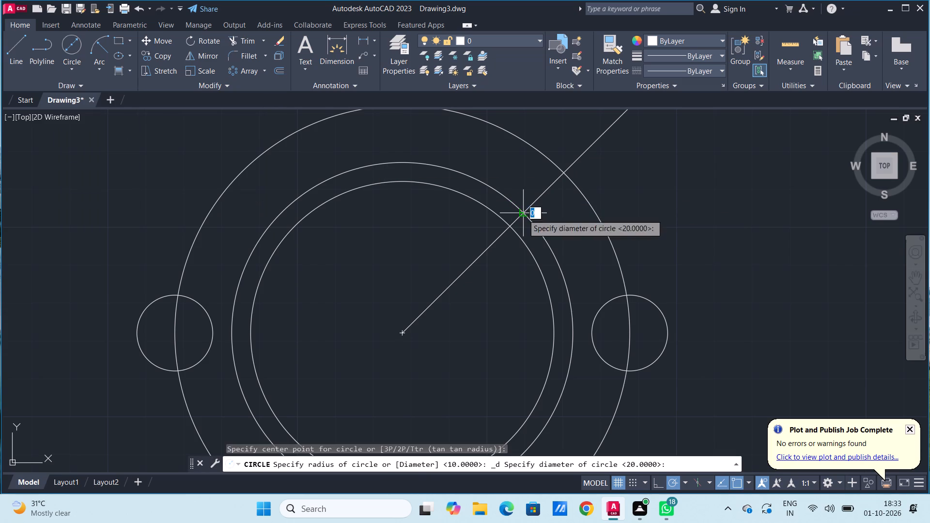
key(8)
key(Return)
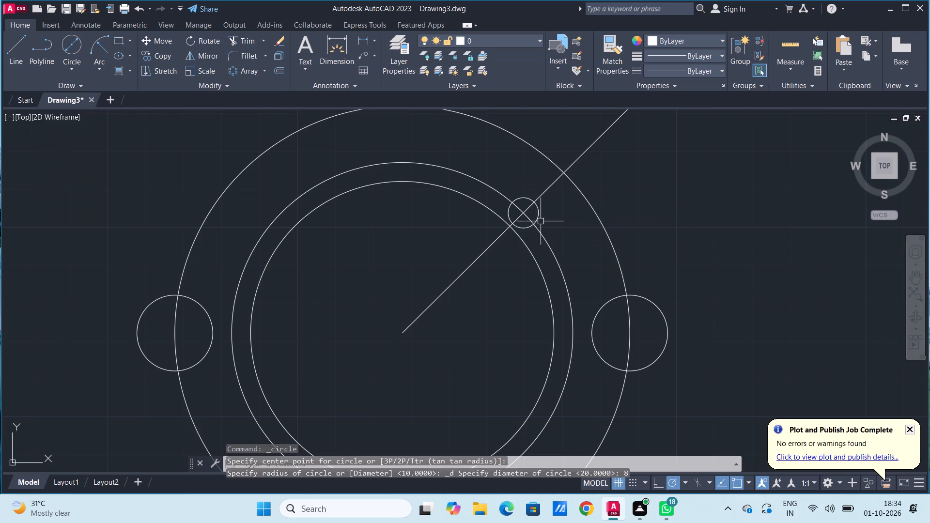
Delete the diagonal construction line.
scroll(433, 231, up, 2)
scroll(433, 231, down, 3)
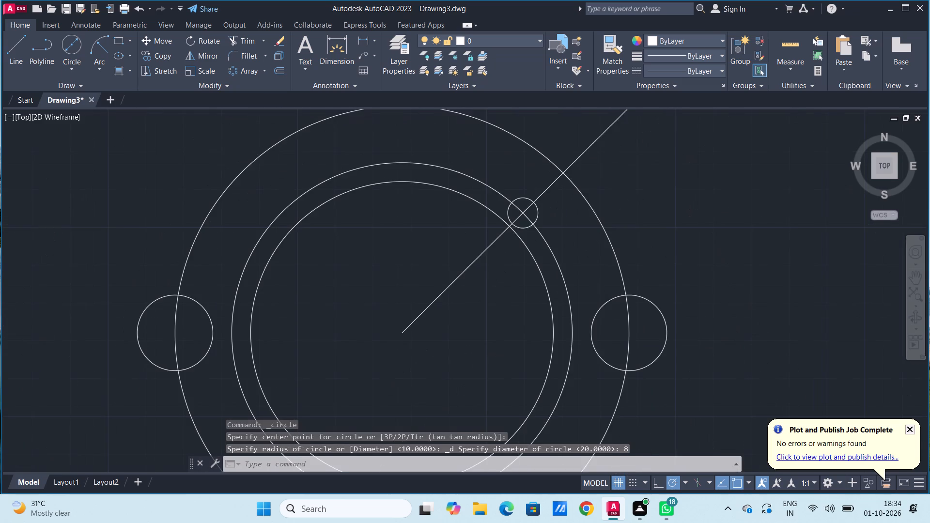
click(453, 261)
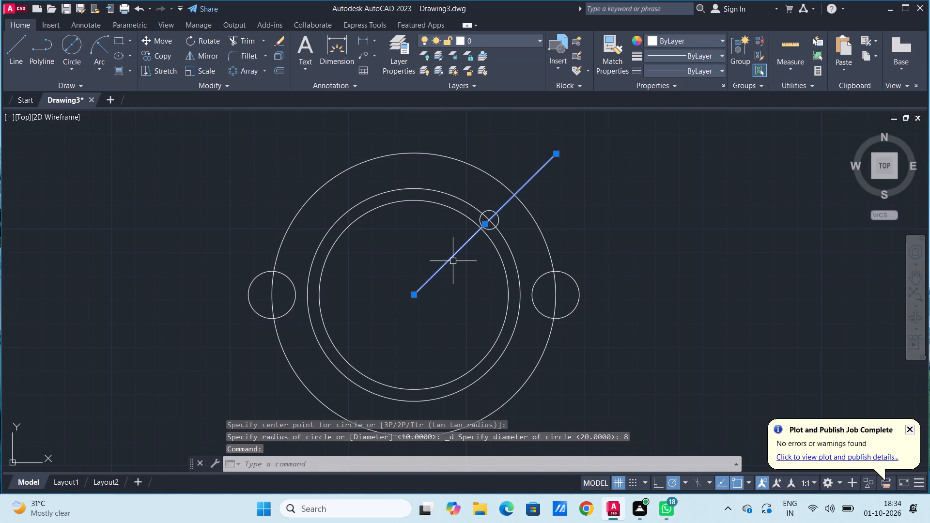
key(Delete)
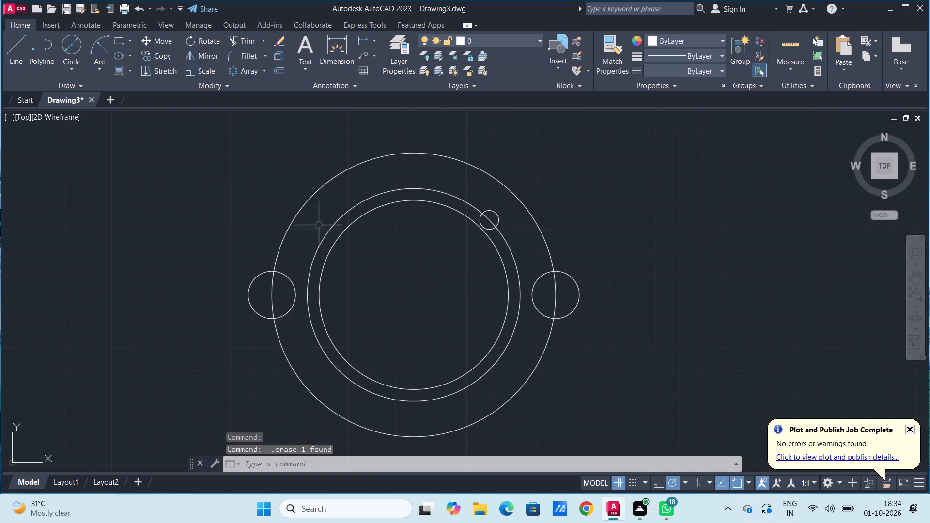
Create a polar array of the 8-diameter circle around the common centre with 4 items.
text(ar)
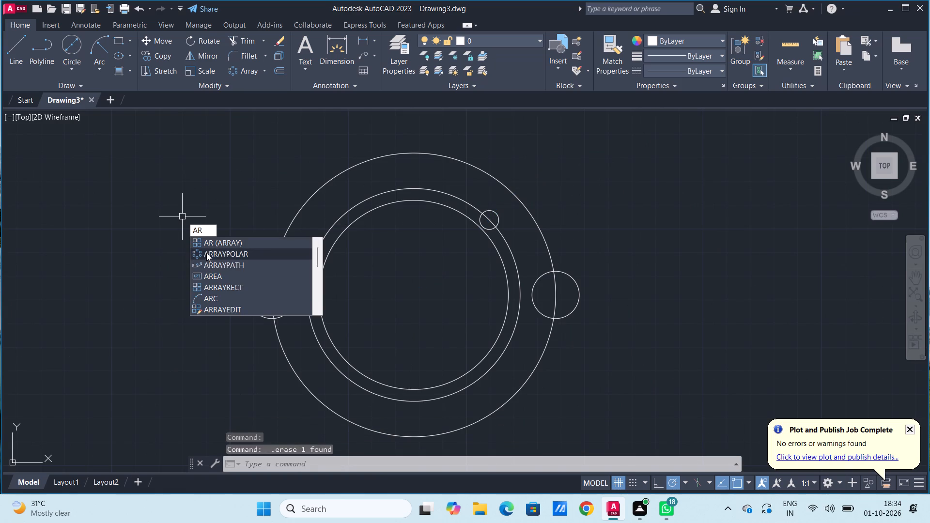
click(206, 253)
click(494, 212)
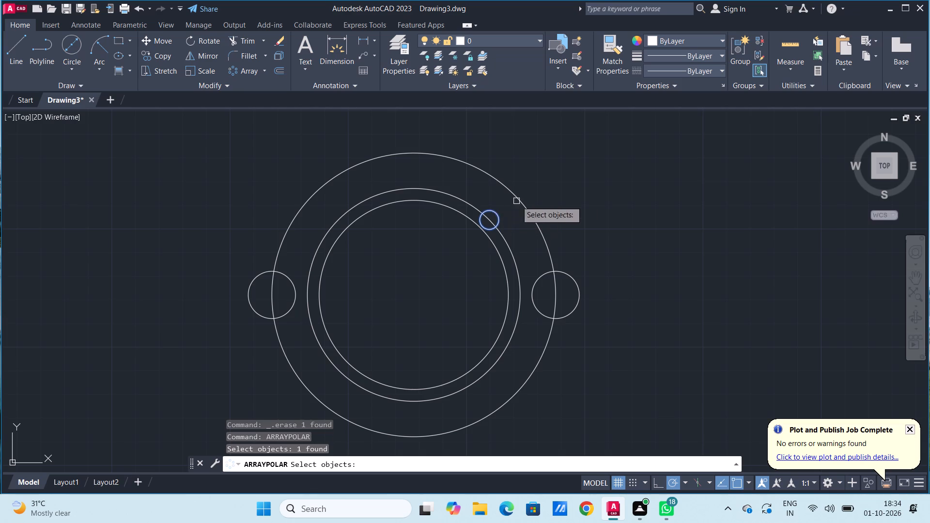
key(Return)
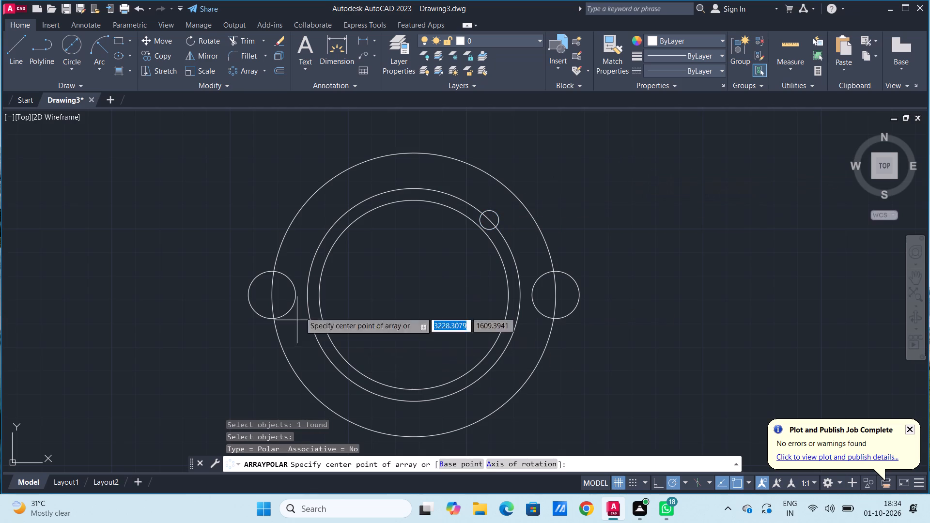
click(414, 294)
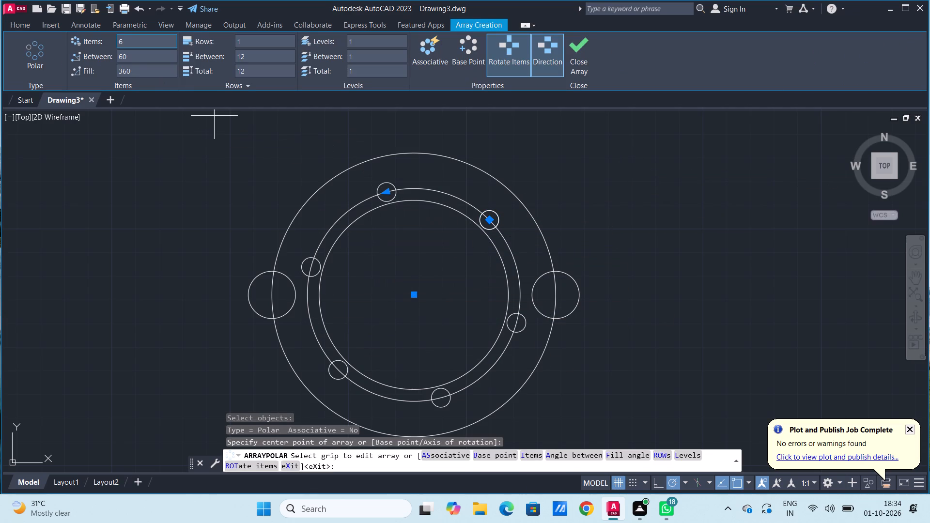
double_click(151, 45)
key(4)
key(Return)
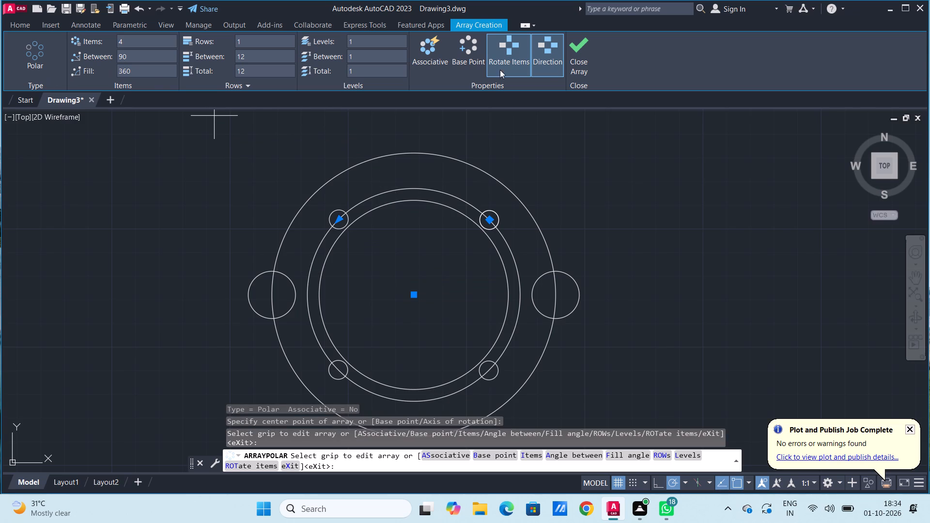
click(582, 49)
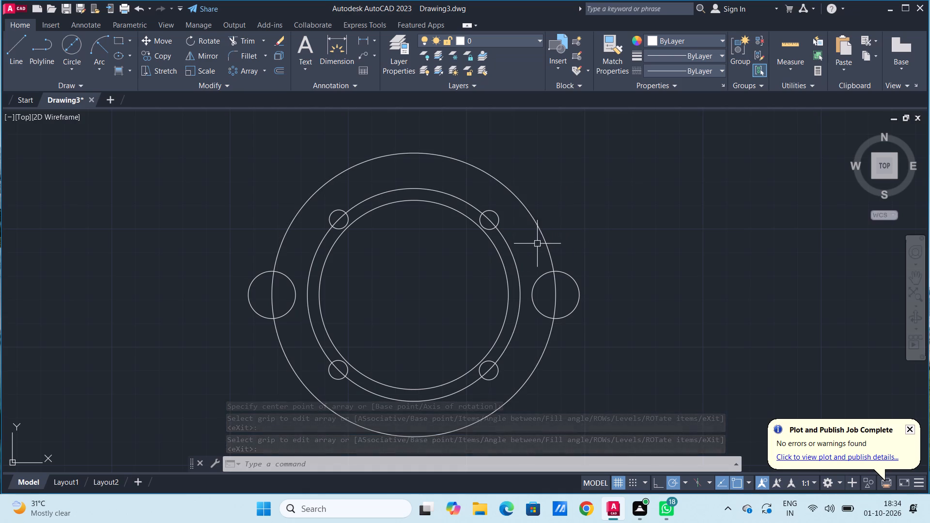
Delete the 90-diameter circle passing through the four small holes.
click(510, 252)
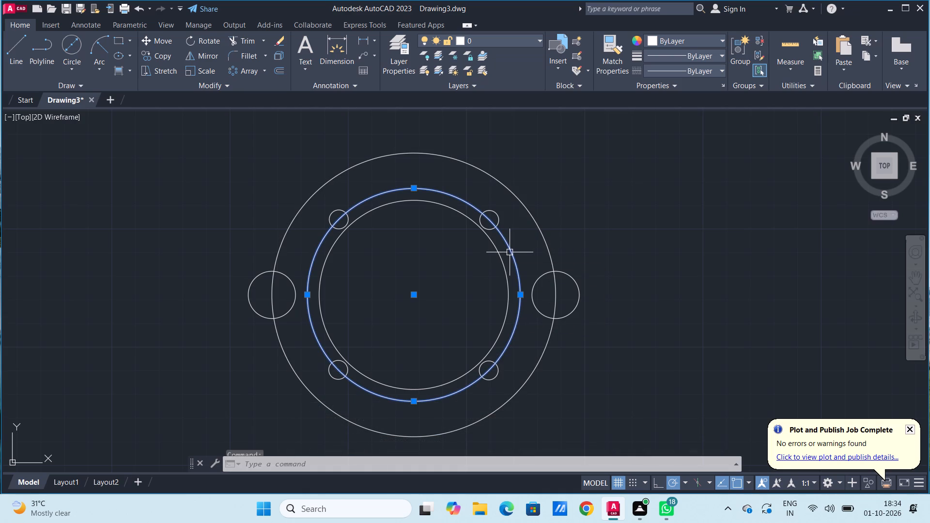
key(Delete)
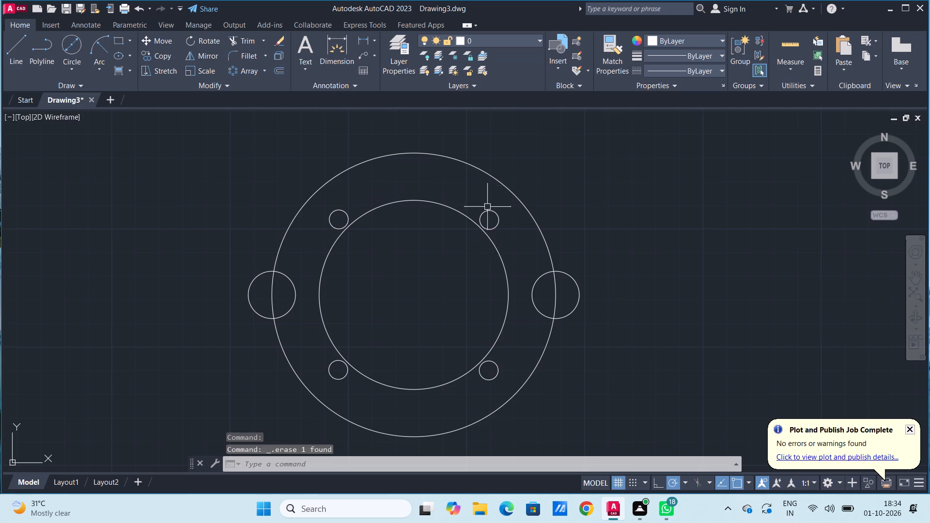
Make Layer1 the current layer.
click(537, 38)
click(508, 72)
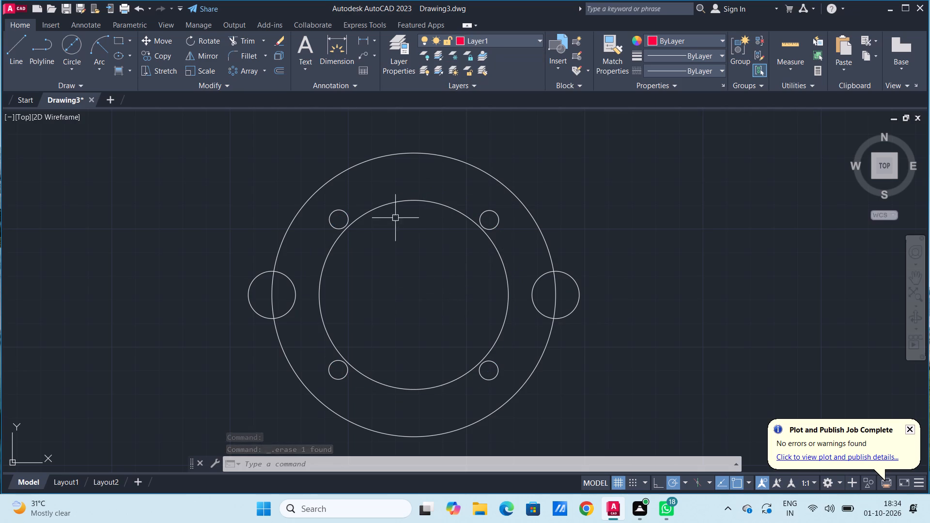
Draw a circle by diameter on Layer1 from the common centre of the concentric circles.
click(75, 45)
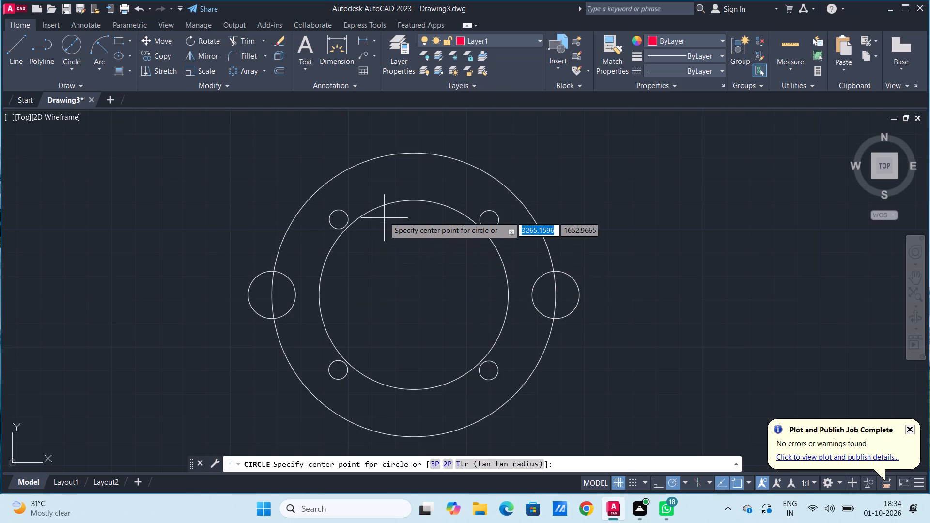
click(415, 296)
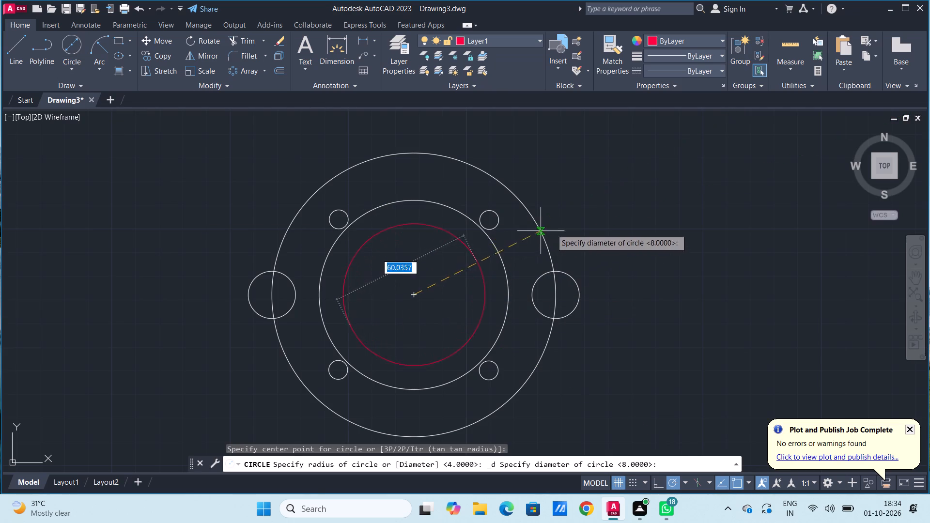
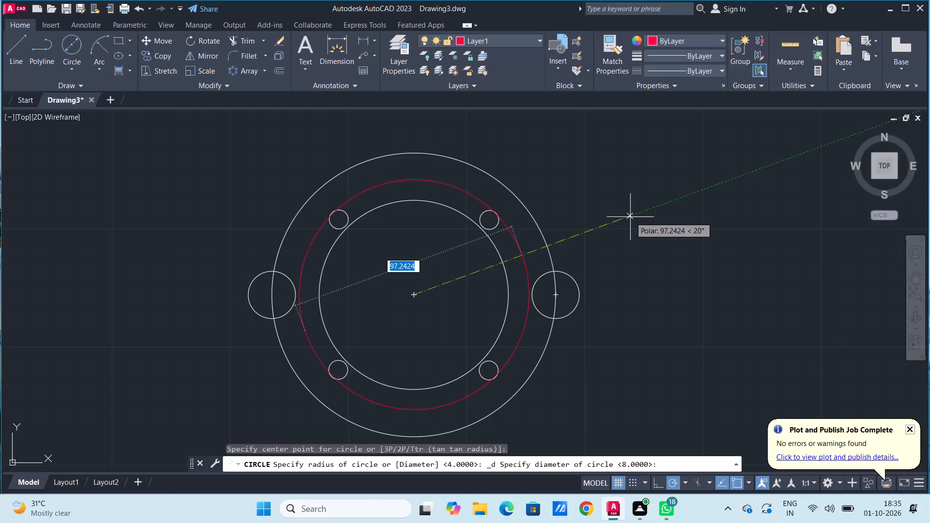
Abandon the circle in progress and set Layer1's linetype to ACAD_ISO02W100 (ISO dash).
key(Escape)
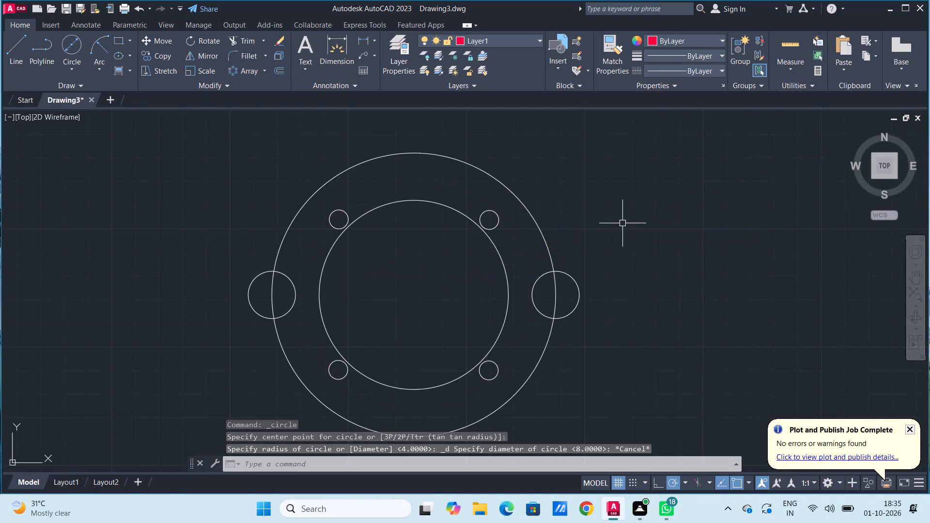
click(538, 38)
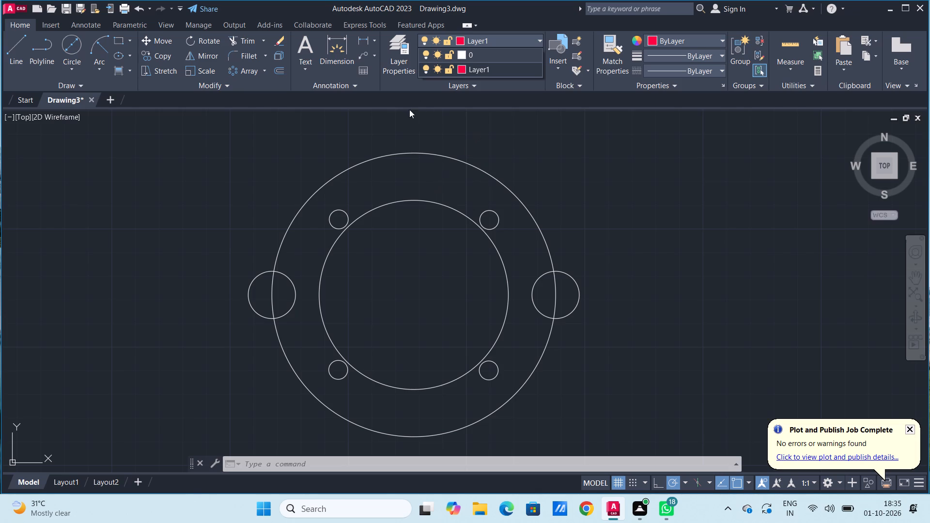
click(396, 45)
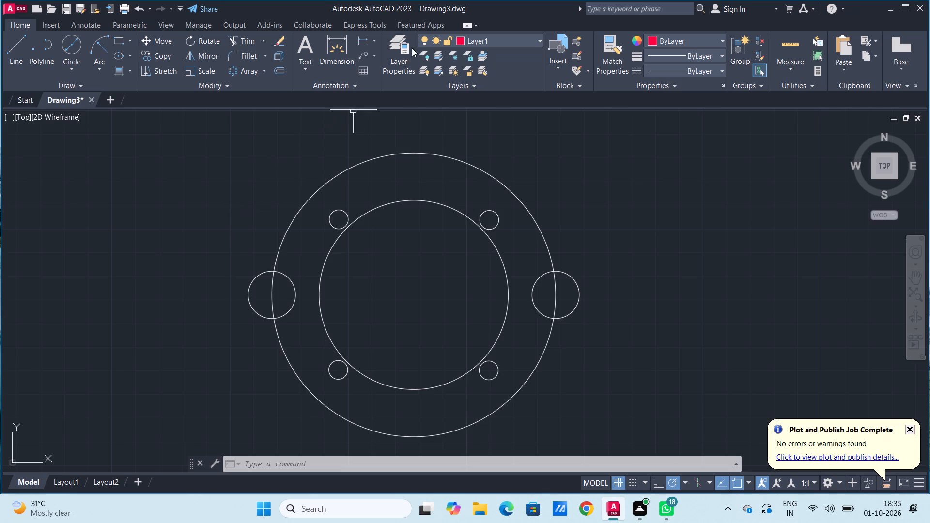
click(397, 49)
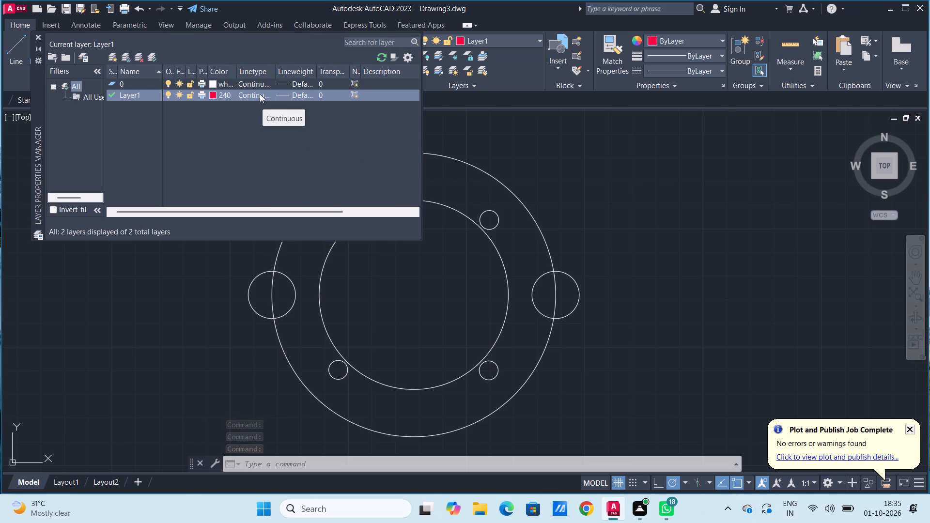
click(260, 94)
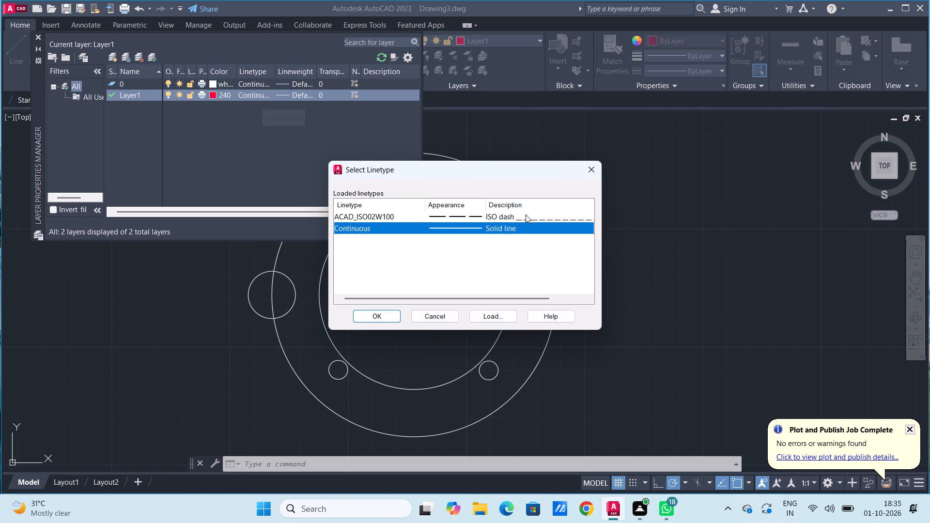
click(529, 215)
click(382, 318)
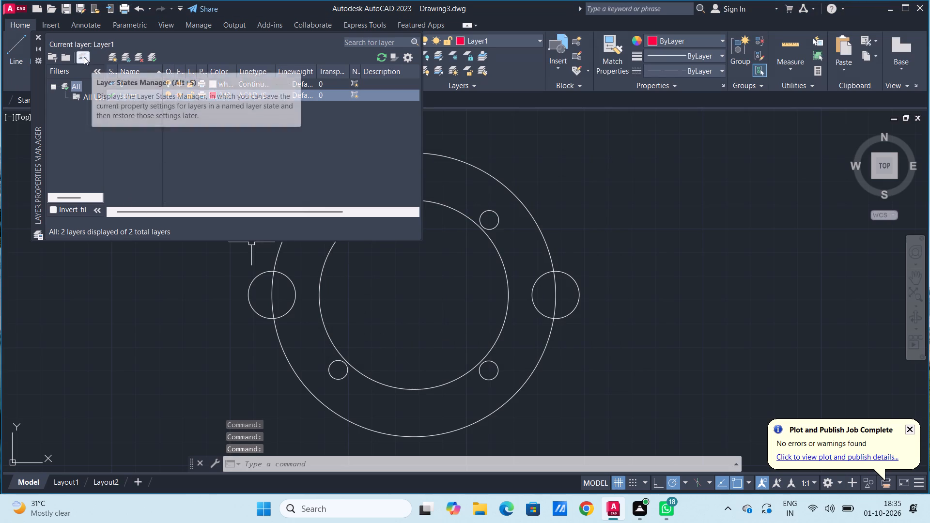
click(154, 55)
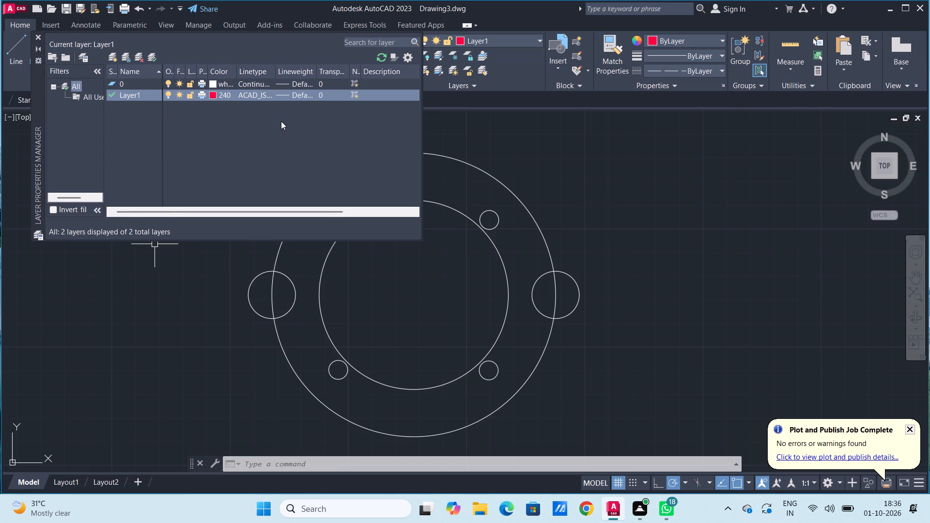
click(271, 94)
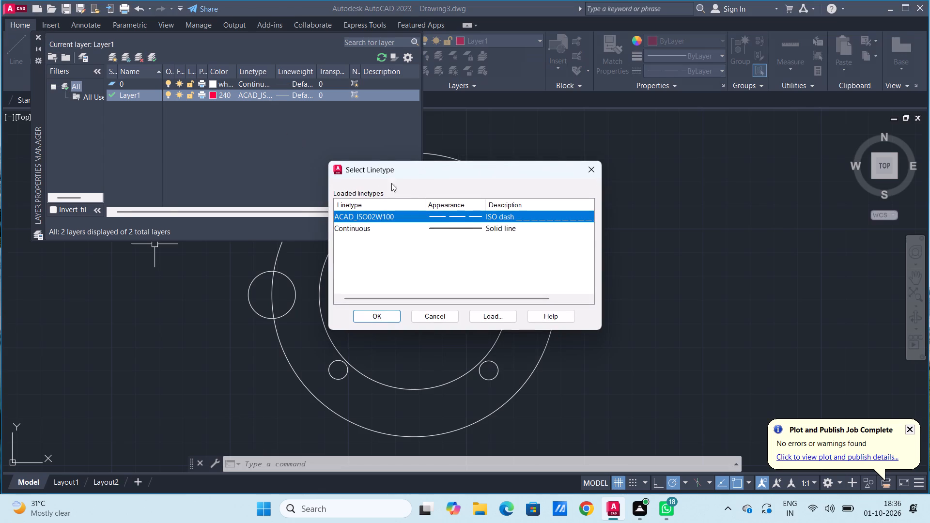
click(521, 216)
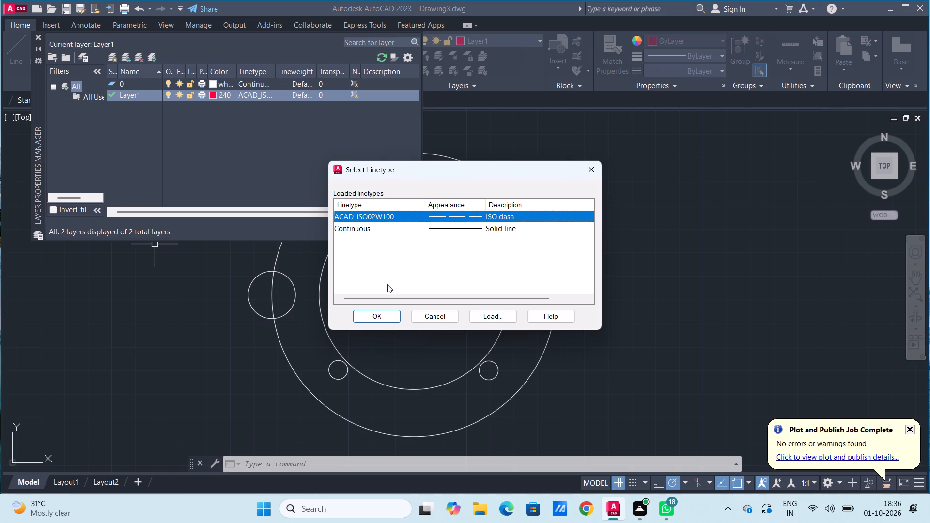
click(381, 316)
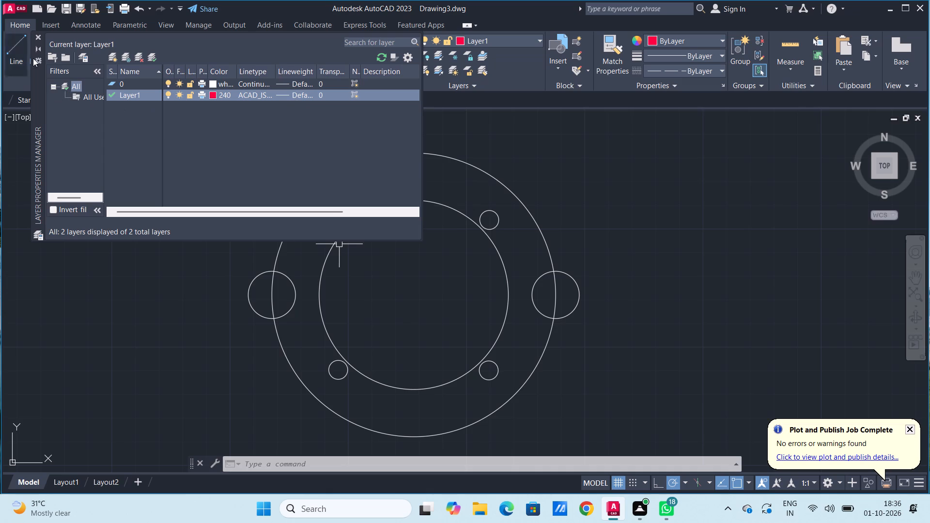
click(38, 38)
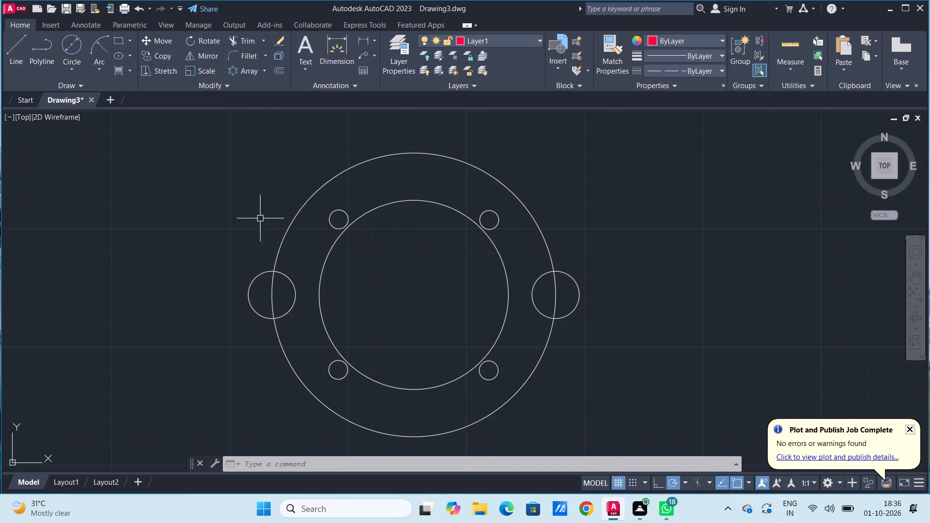
Draw a 90-diameter circle on Layer1 from the common centre of the concentric circles.
click(69, 51)
click(413, 295)
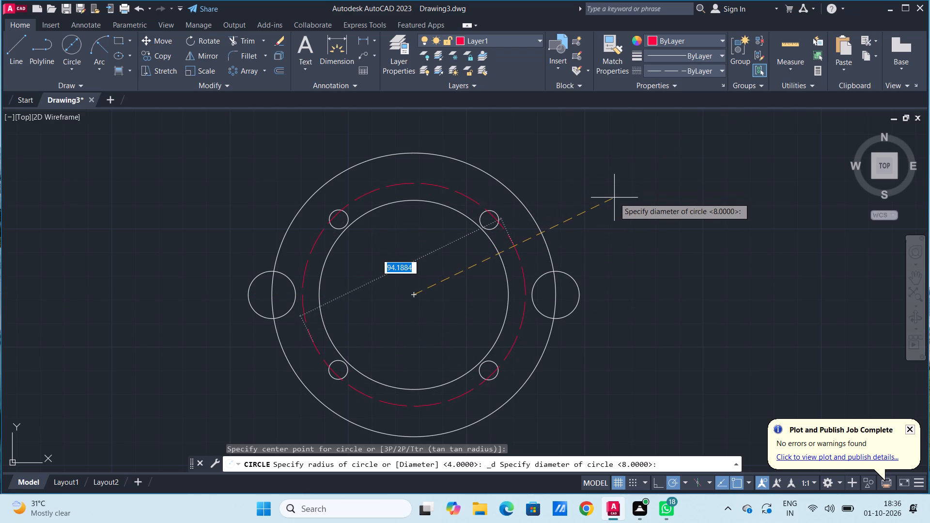
text(90)
key(Return)
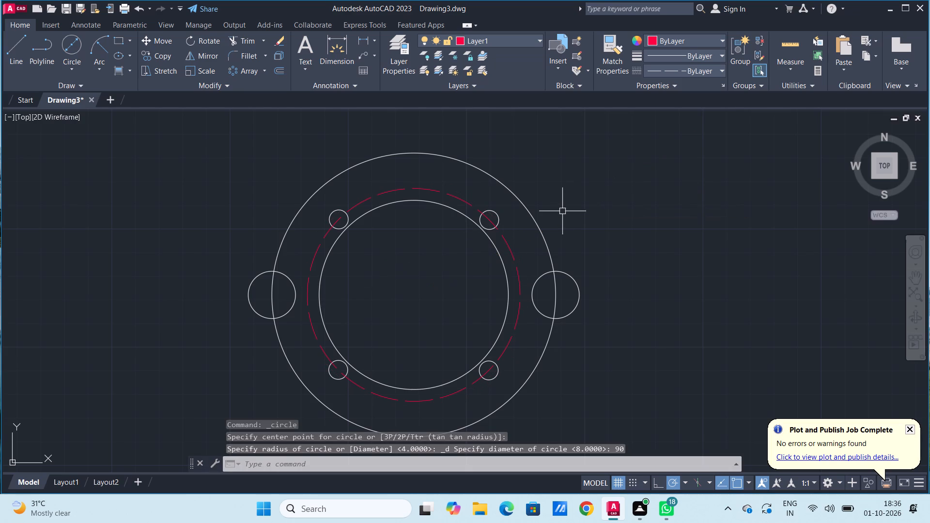
Delete the solid outer circle that passes through the centres of the two side circles.
click(538, 220)
key(Delete)
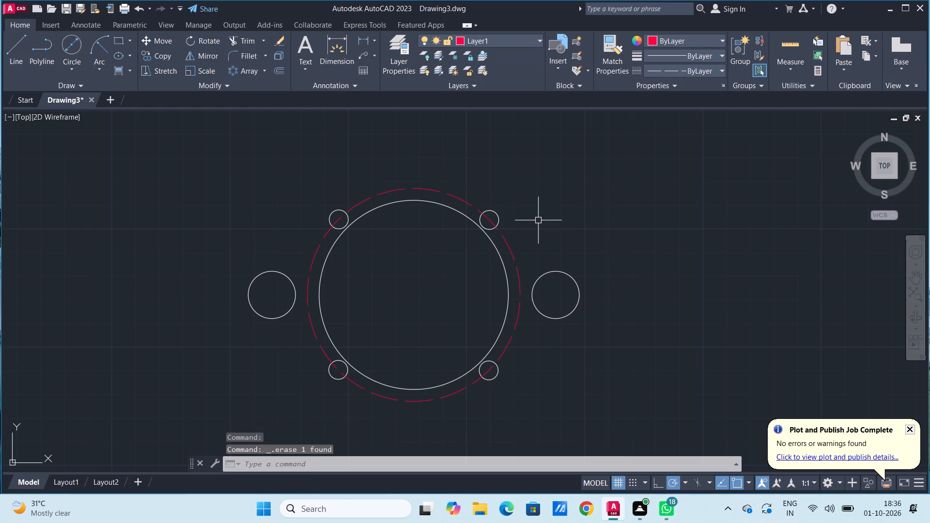
Draw a 120-diameter circle on Layer1 from the common centre.
click(62, 43)
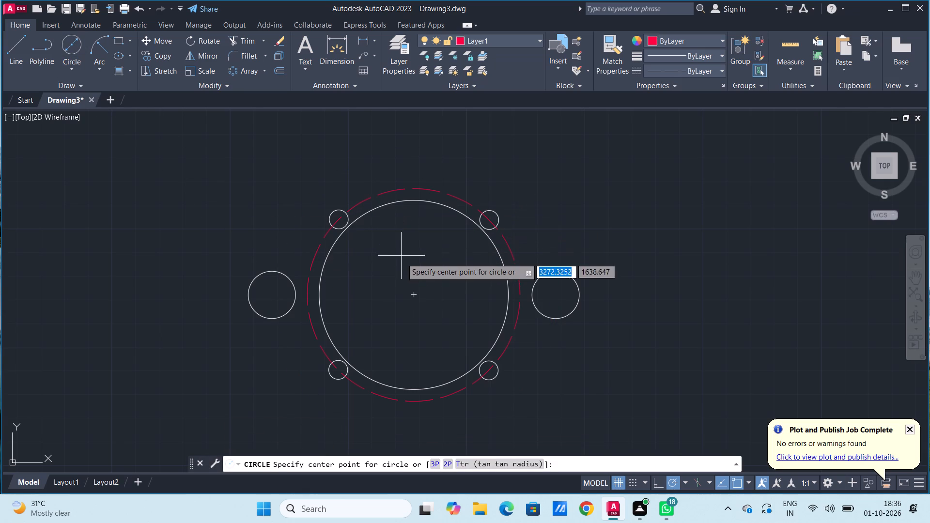
click(415, 296)
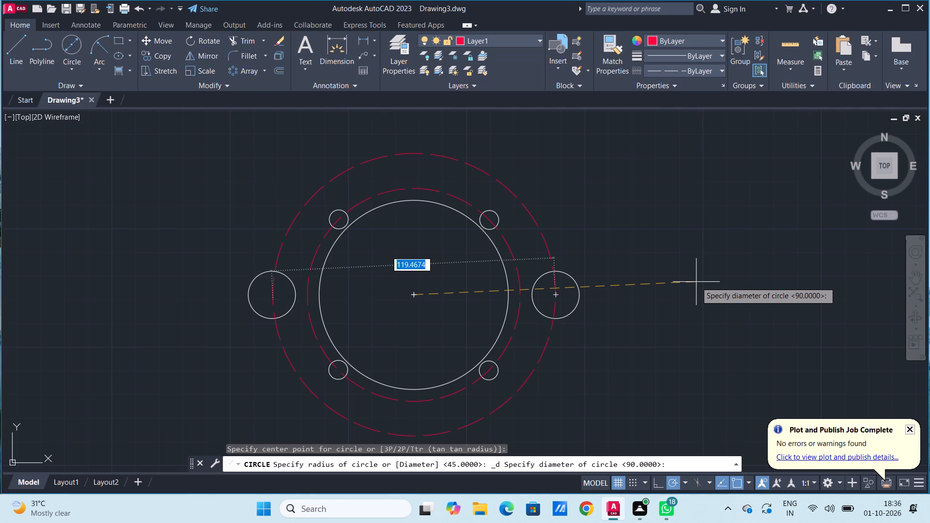
text(120)
key(Return)
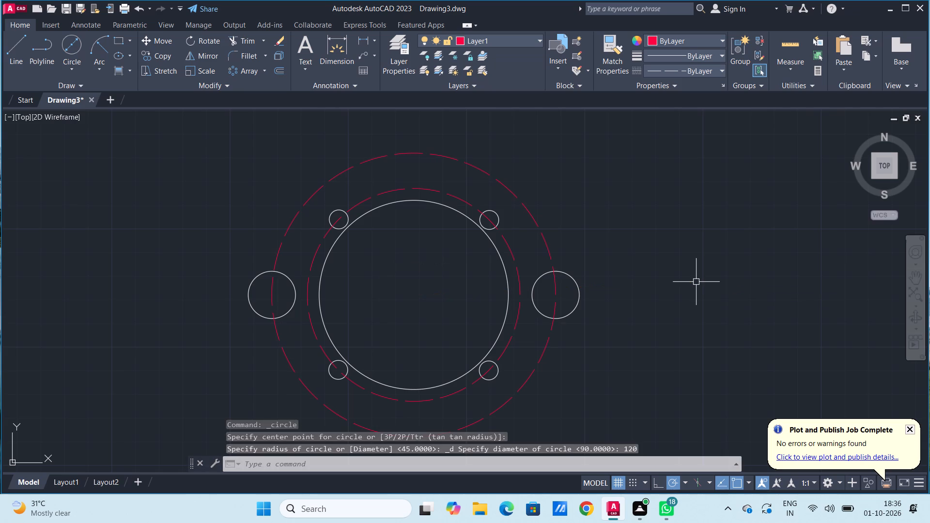
Draw a line on Layer1 from the common centre at 120°, about 83 units long, extending past the outer dashed circle.
scroll(351, 293, down, 1)
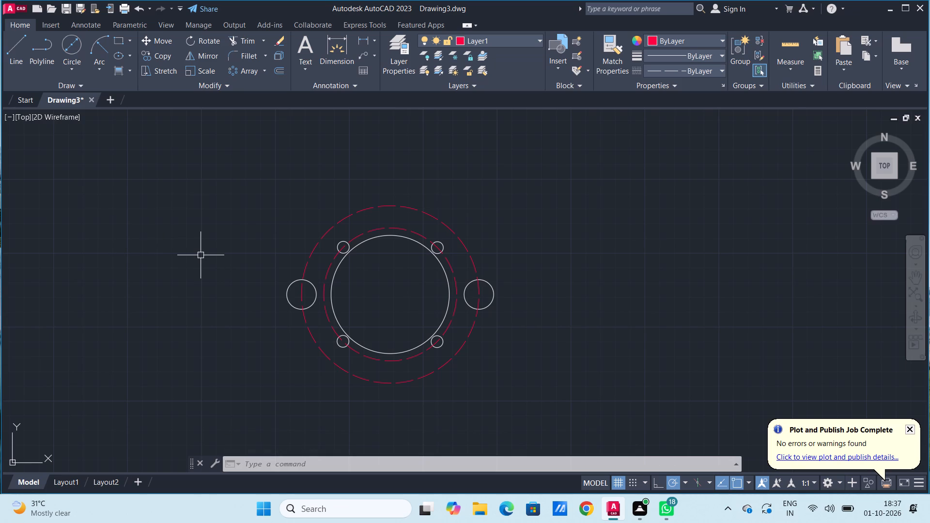
click(15, 45)
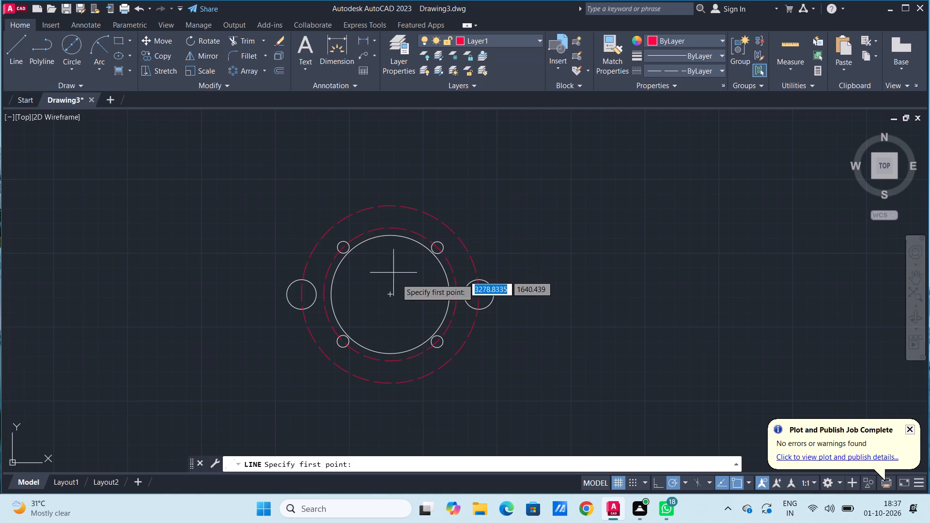
click(391, 296)
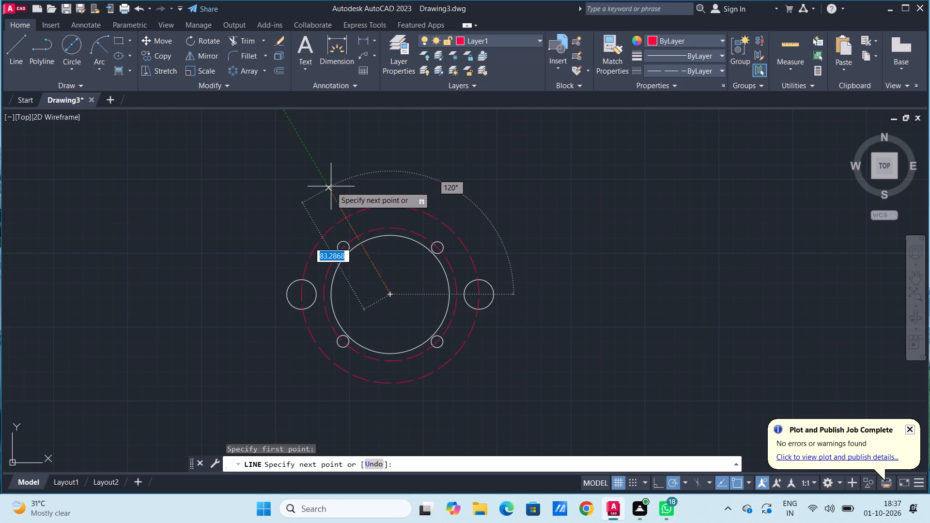
click(330, 187)
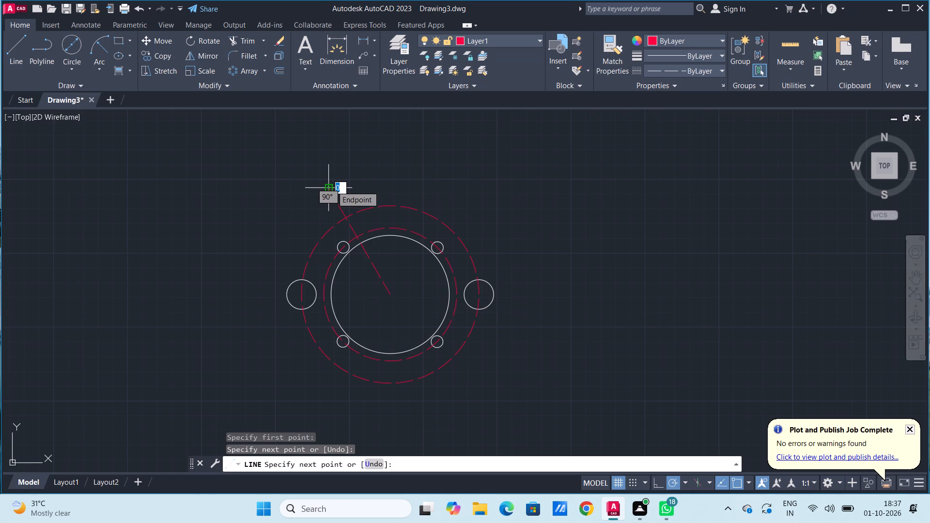
key(Escape)
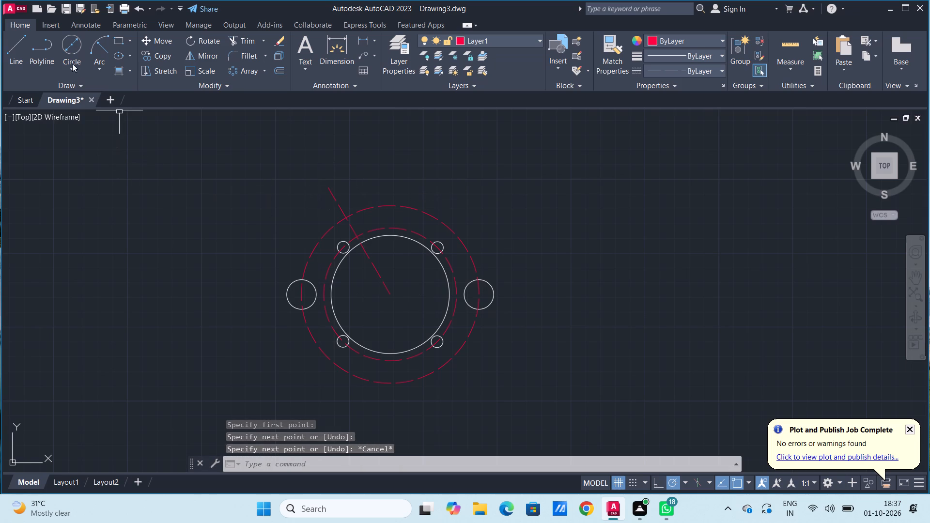
Draw a second line on Layer1 from the common centre at 60°, about 80 units long, past the outer dashed circle.
click(24, 49)
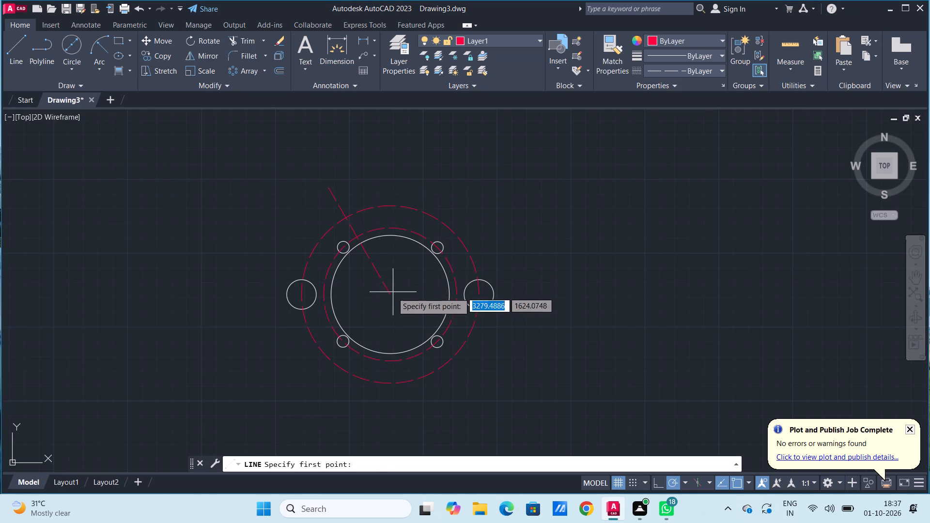
click(388, 295)
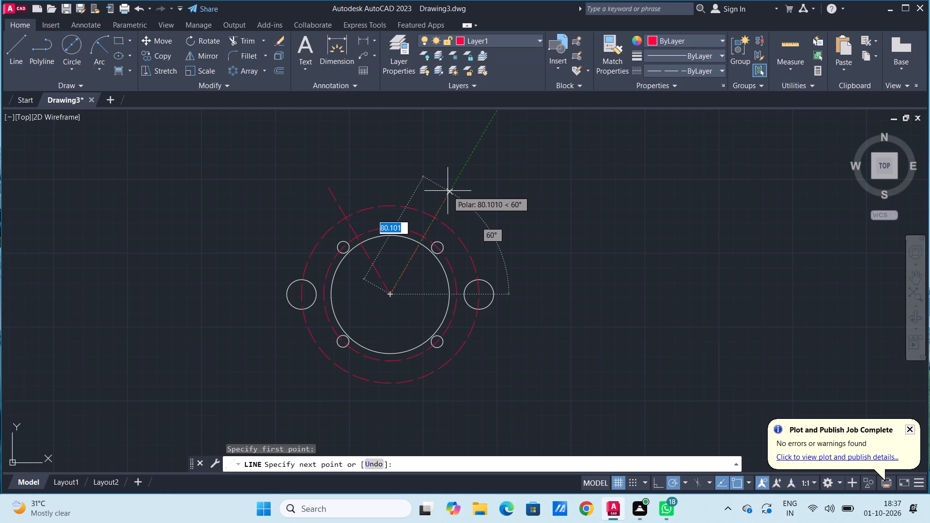
click(448, 191)
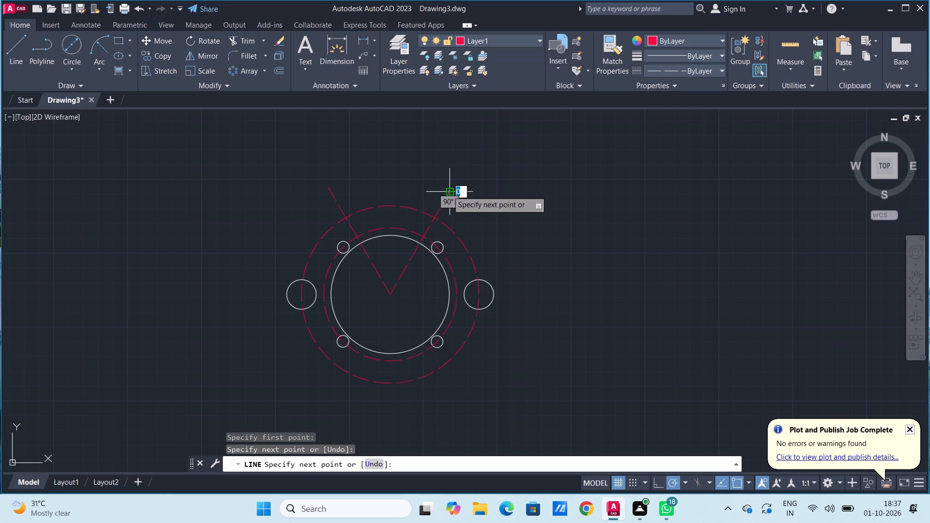
key(Escape)
key(Escape)
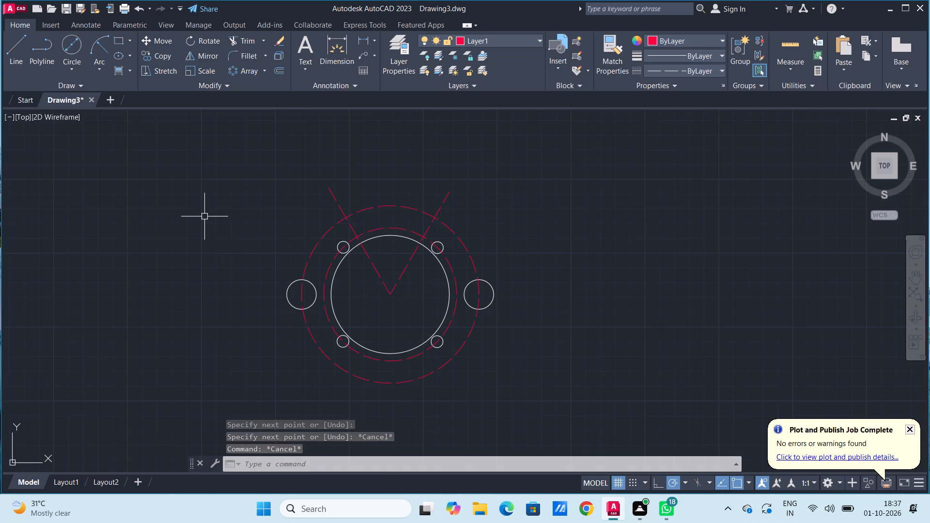
Make layer 0 the current layer.
scroll(391, 227, down, 1)
scroll(379, 237, up, 1)
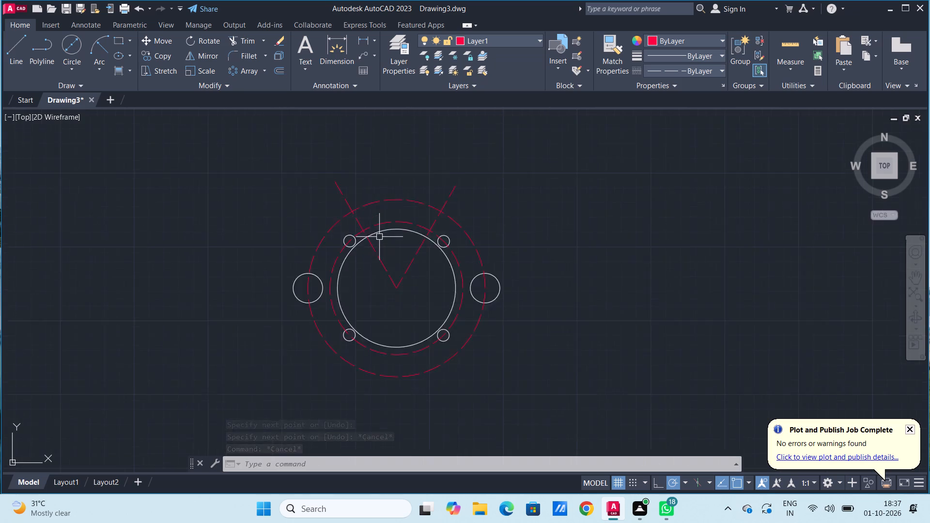
scroll(379, 237, up, 3)
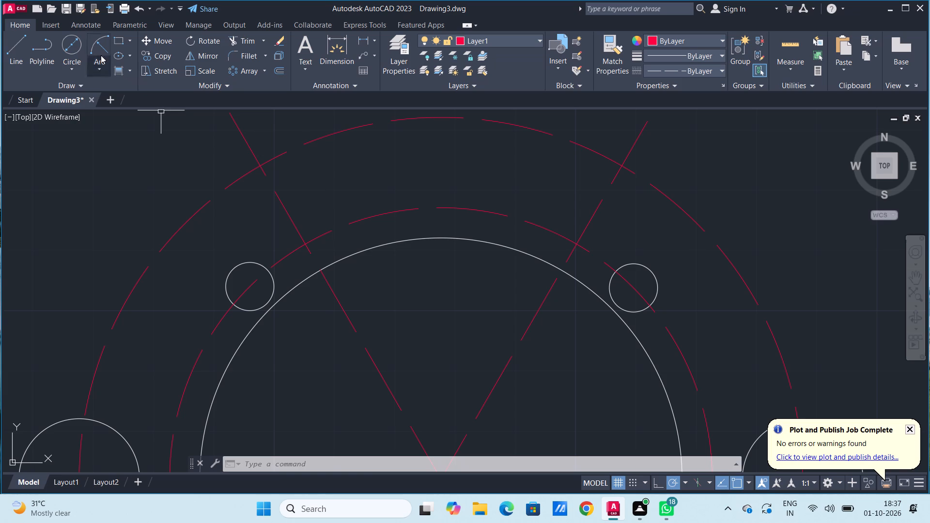
click(540, 41)
click(493, 54)
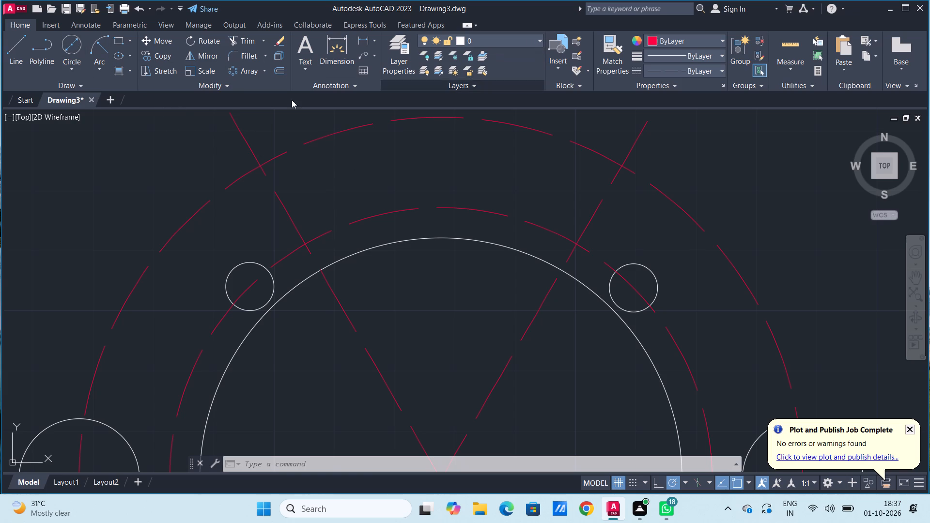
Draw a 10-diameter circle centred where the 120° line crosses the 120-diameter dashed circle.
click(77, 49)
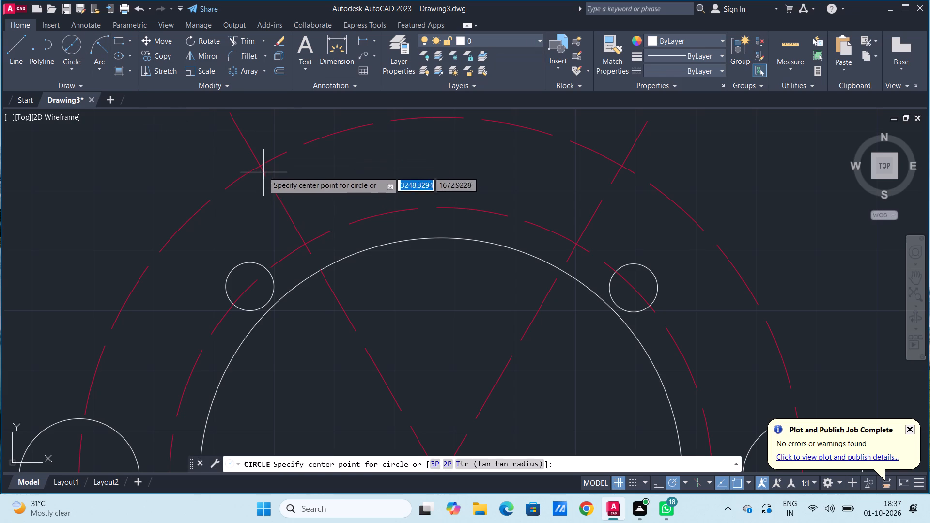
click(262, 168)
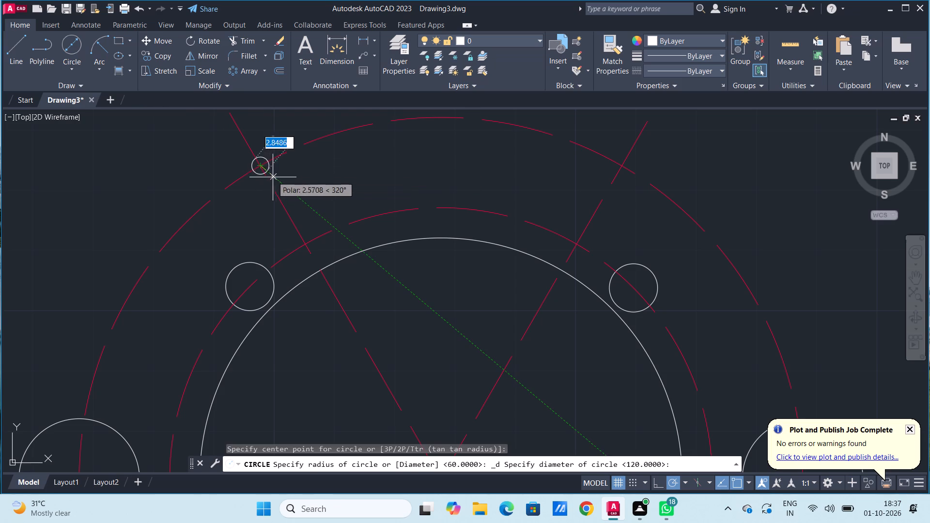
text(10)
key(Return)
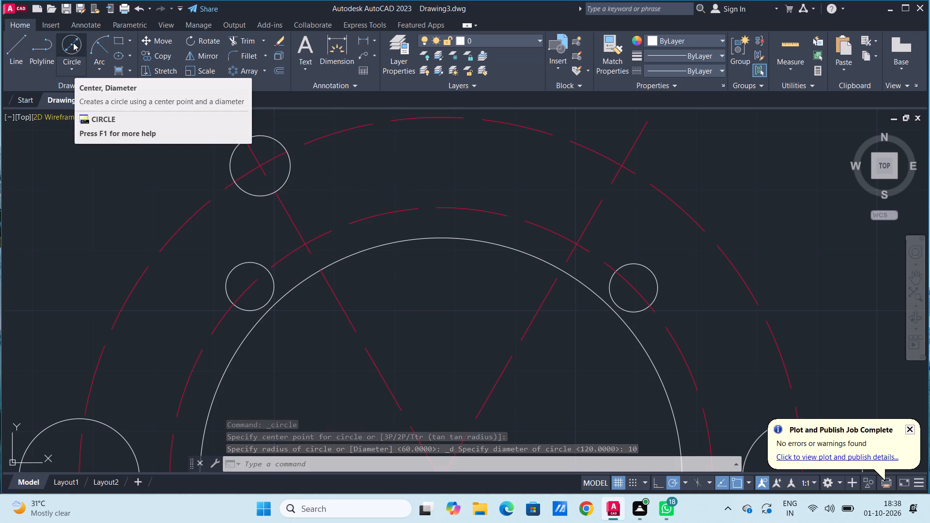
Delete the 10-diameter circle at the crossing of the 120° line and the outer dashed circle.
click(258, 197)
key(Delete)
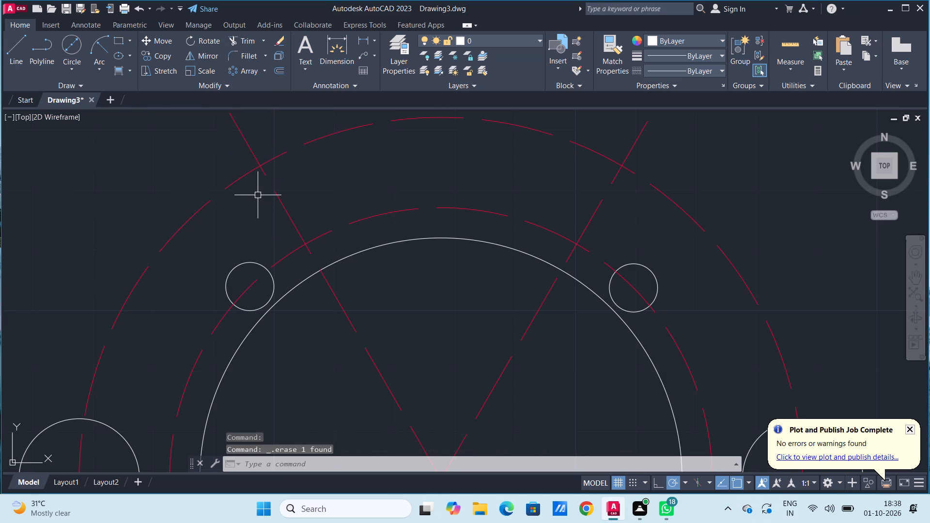
Draw concentric circles of radius 10 and radius 4 centred where the 120° line crosses the outer dashed circle.
click(67, 67)
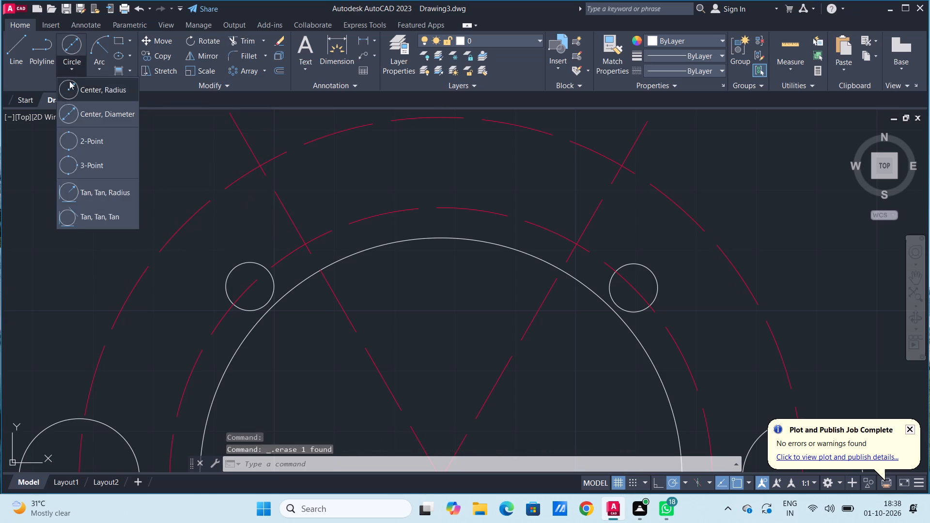
click(70, 83)
click(261, 167)
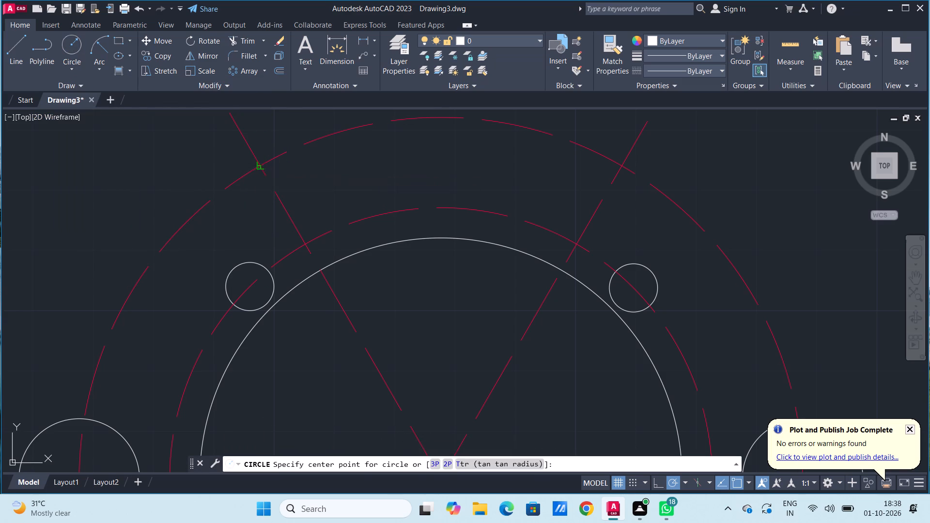
text(10)
key(Return)
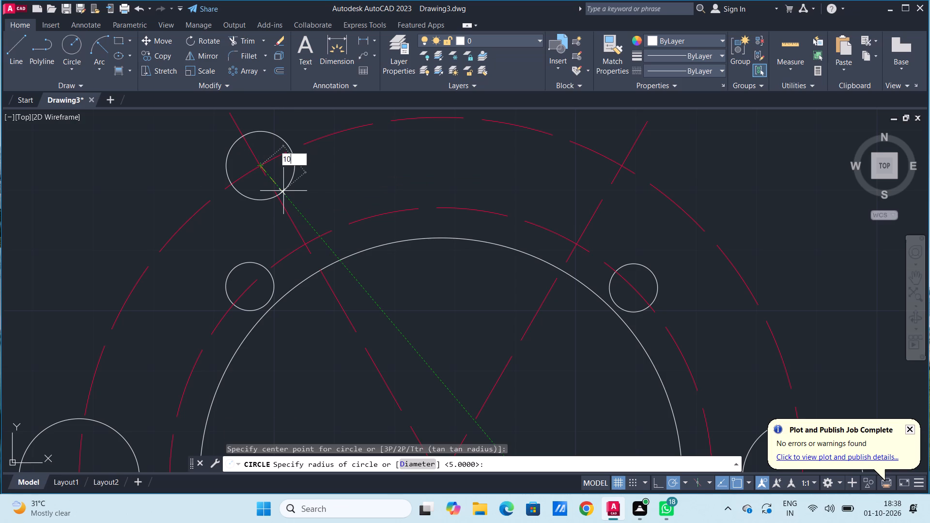
click(74, 54)
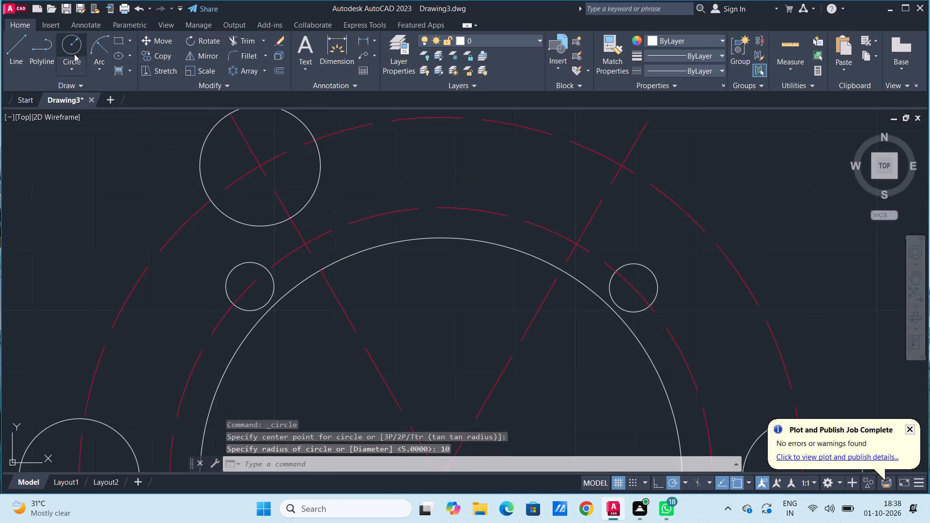
click(261, 166)
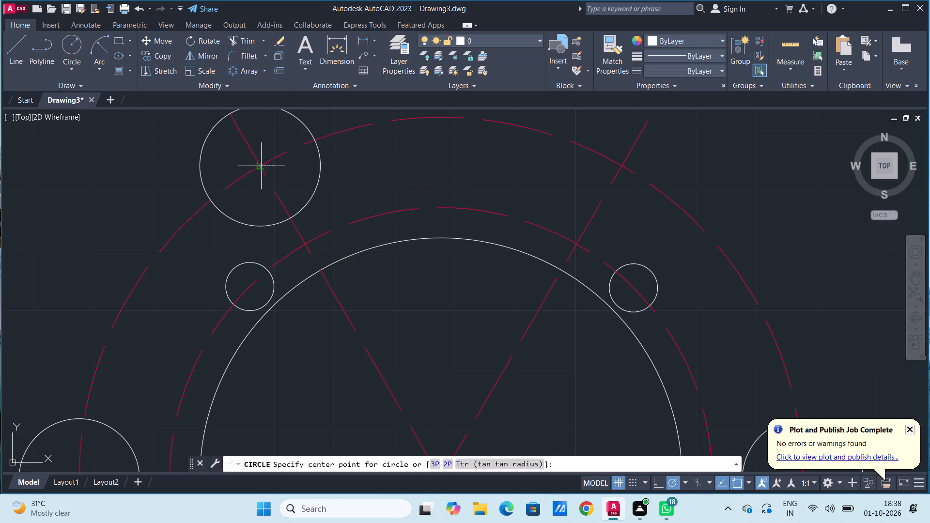
key(4)
key(Return)
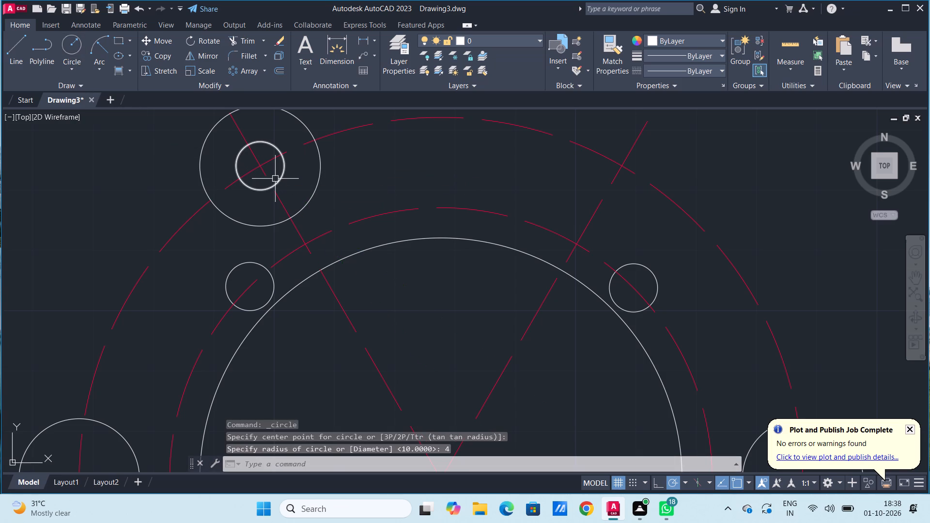
Draw concentric circles of radius 10 and radius 4 centred where the 60° line crosses the outer dashed circle.
scroll(279, 183, down, 2)
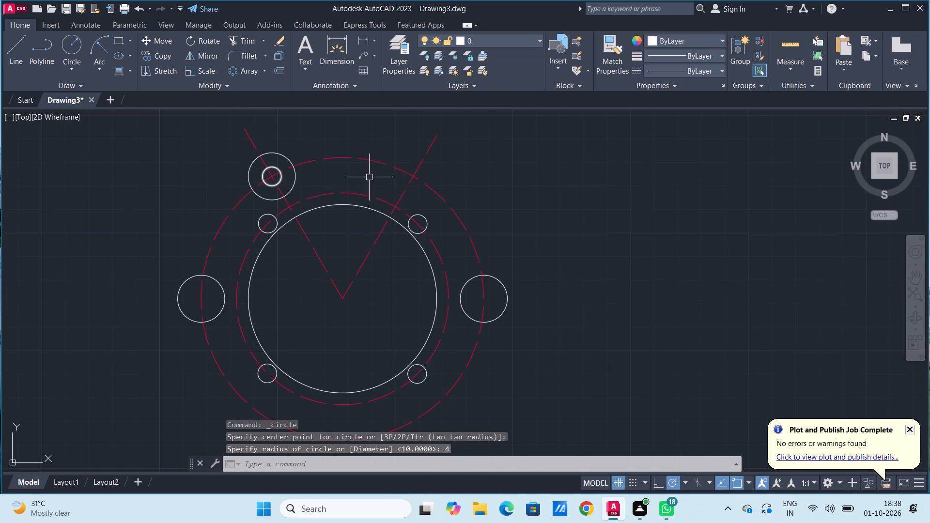
scroll(387, 178, up, 2)
scroll(439, 172, up, 2)
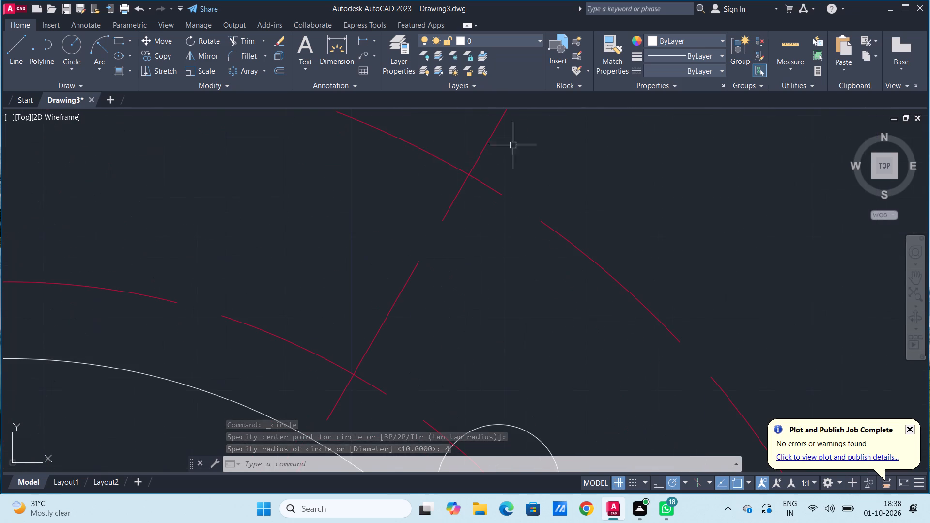
click(72, 48)
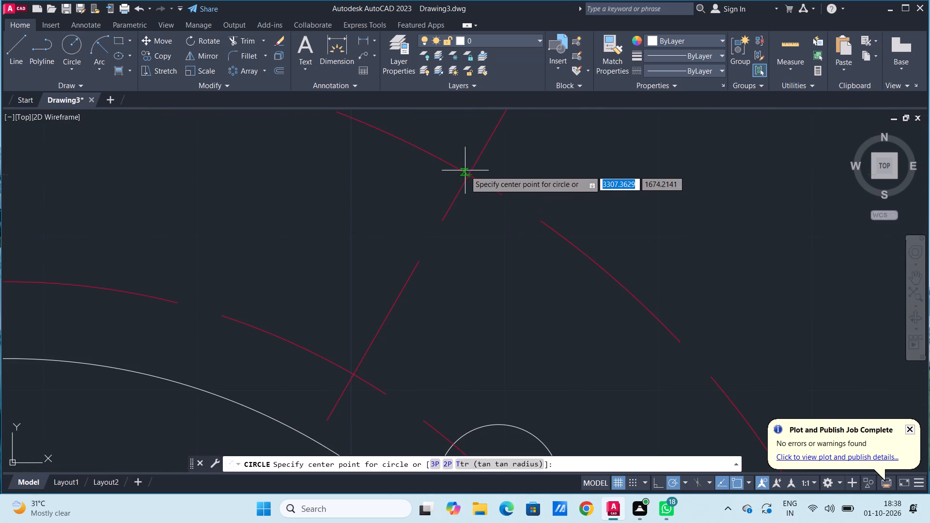
click(470, 175)
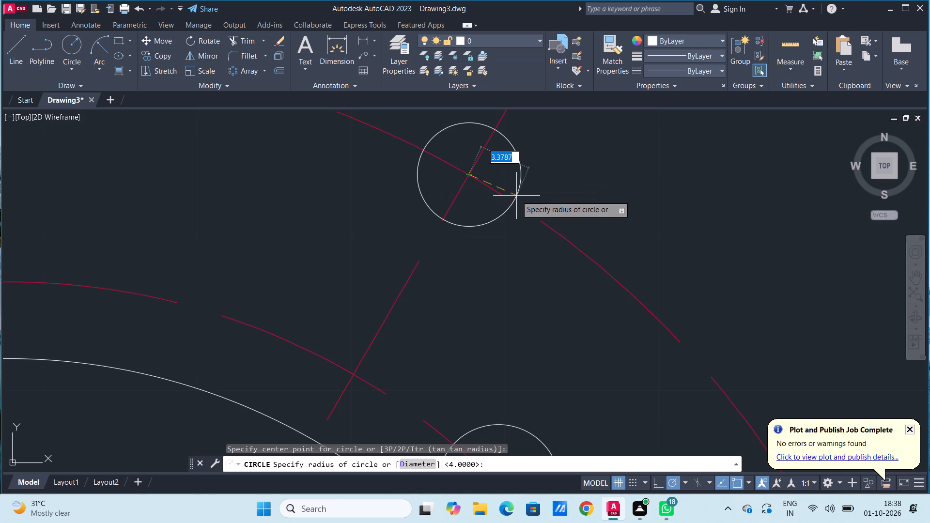
text(10)
key(Return)
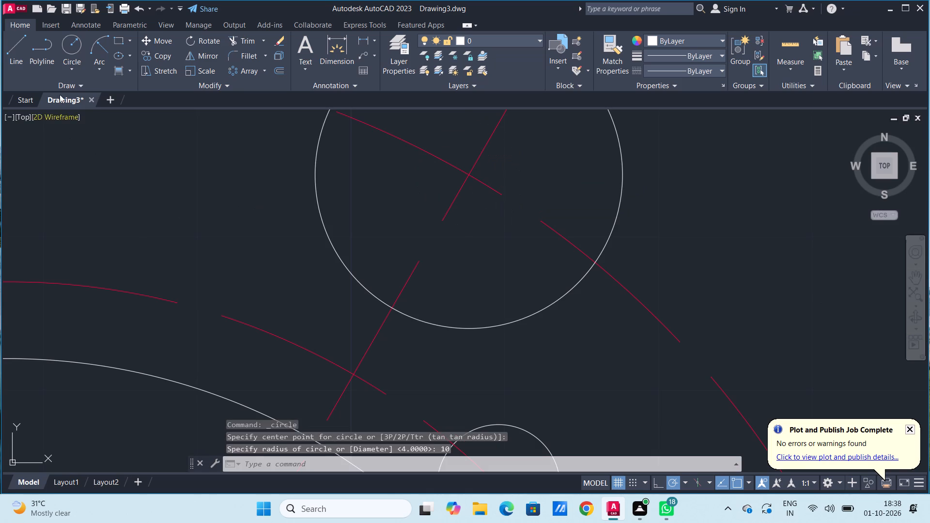
click(69, 52)
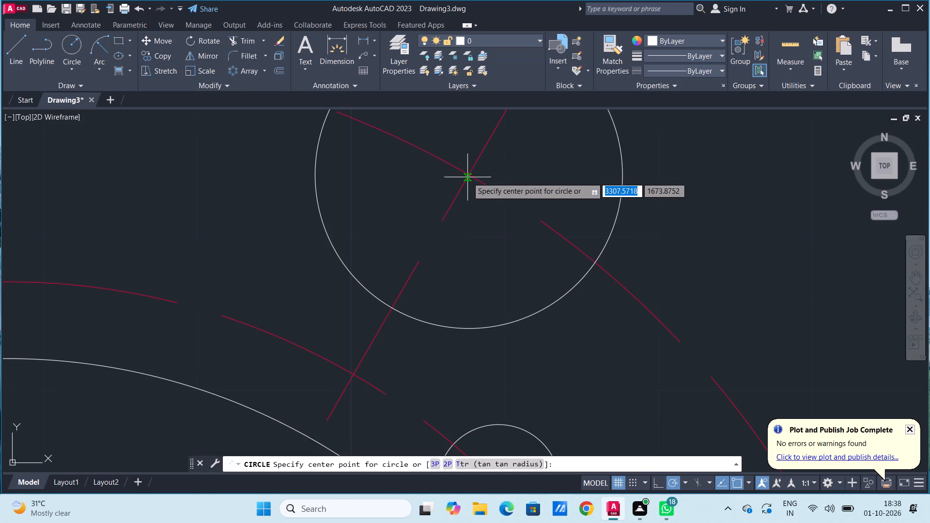
click(468, 176)
key(4)
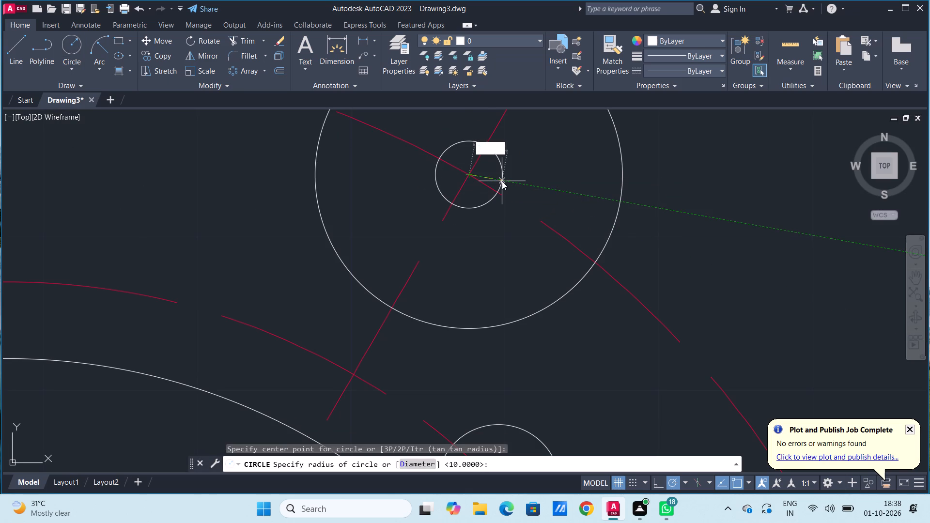
key(Return)
Make Layer1 current and draw a horizontal centreline joining the centres of the two side circles.
scroll(500, 181, down, 3)
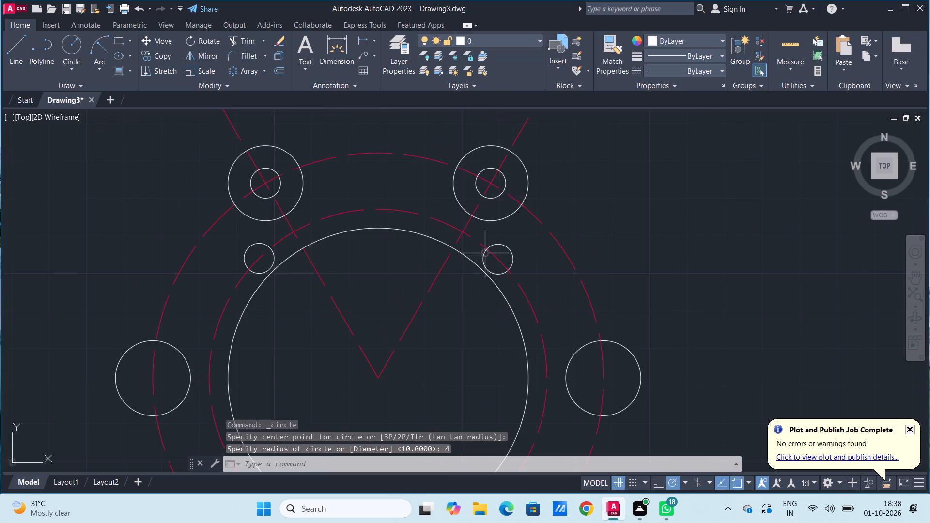
scroll(484, 262, down, 2)
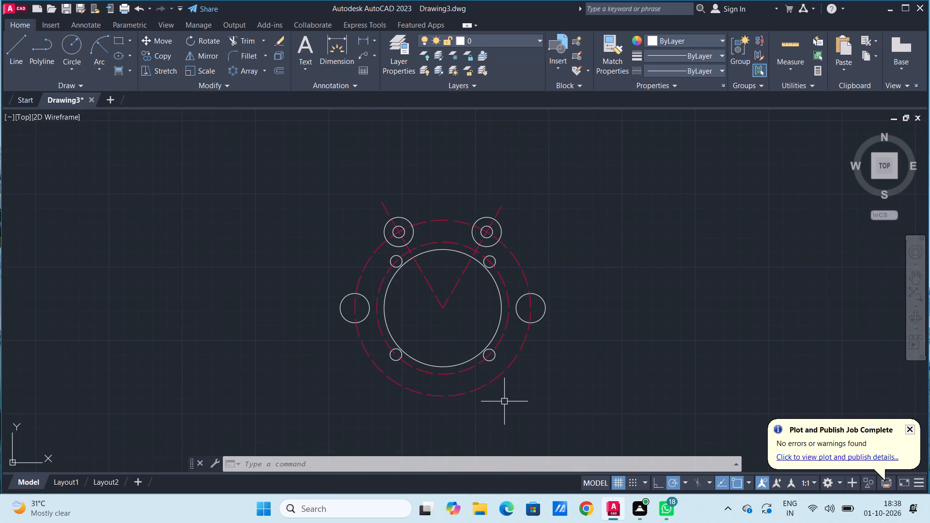
scroll(451, 336, down, 1)
scroll(451, 336, up, 2)
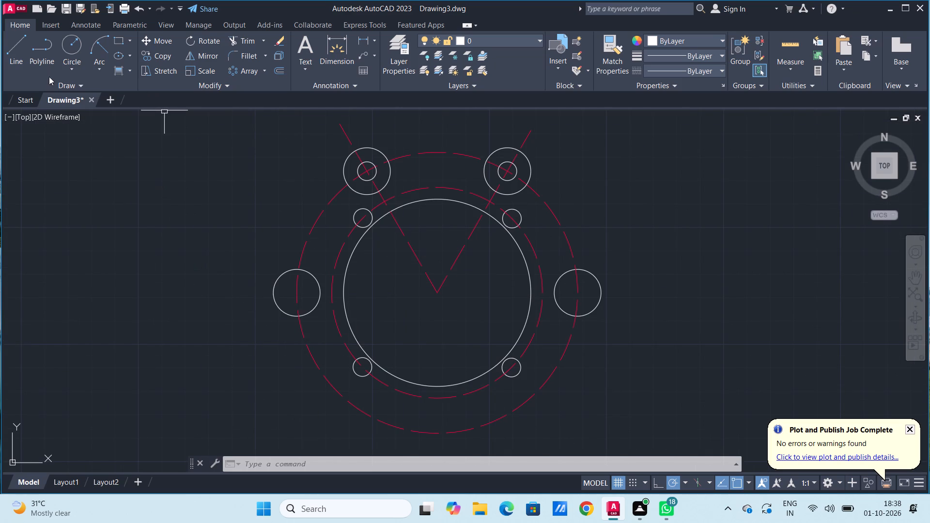
click(16, 51)
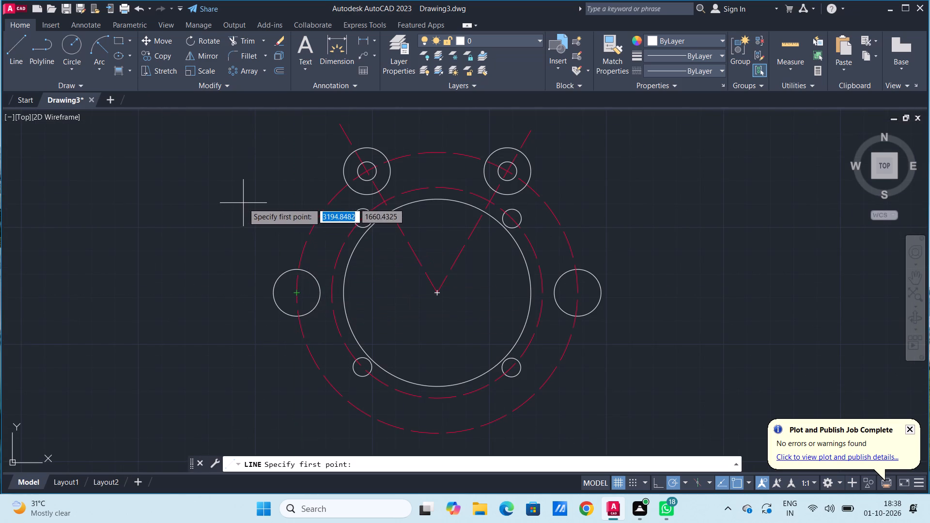
key(Escape)
click(526, 43)
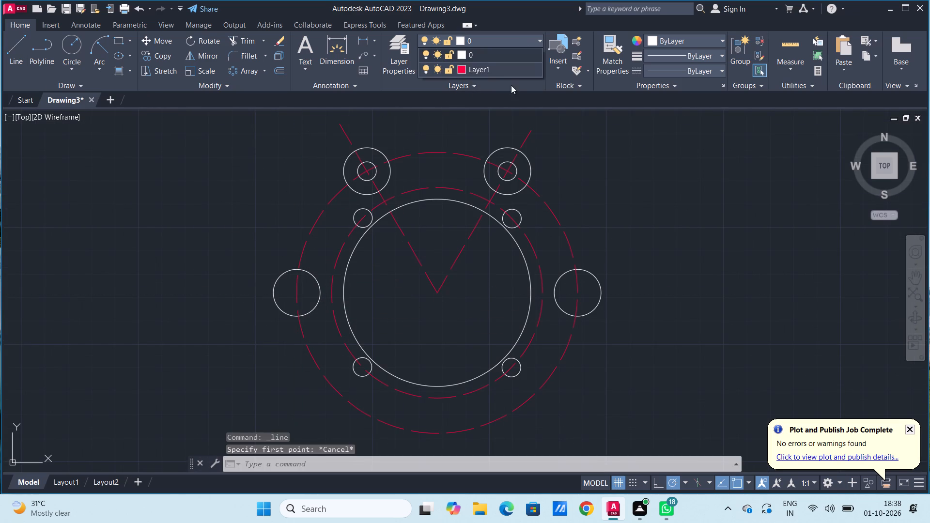
click(500, 73)
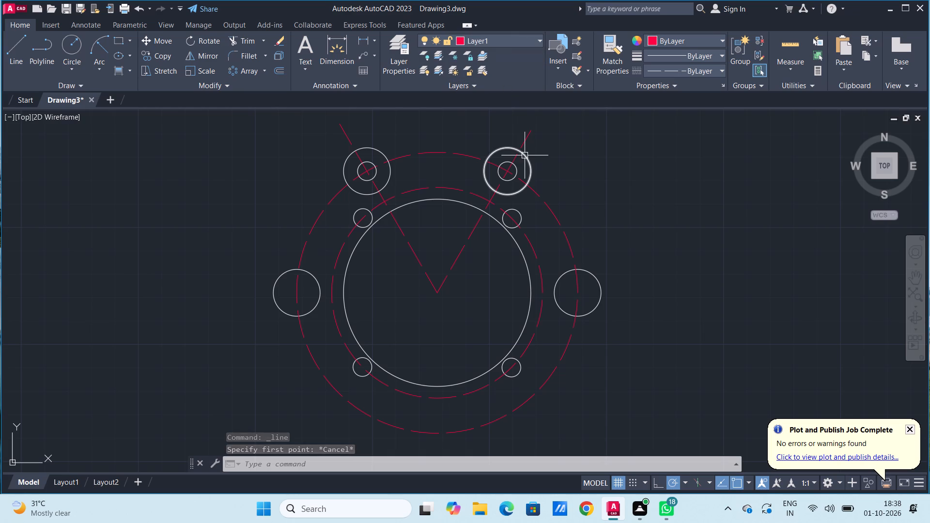
key(l)
key(Return)
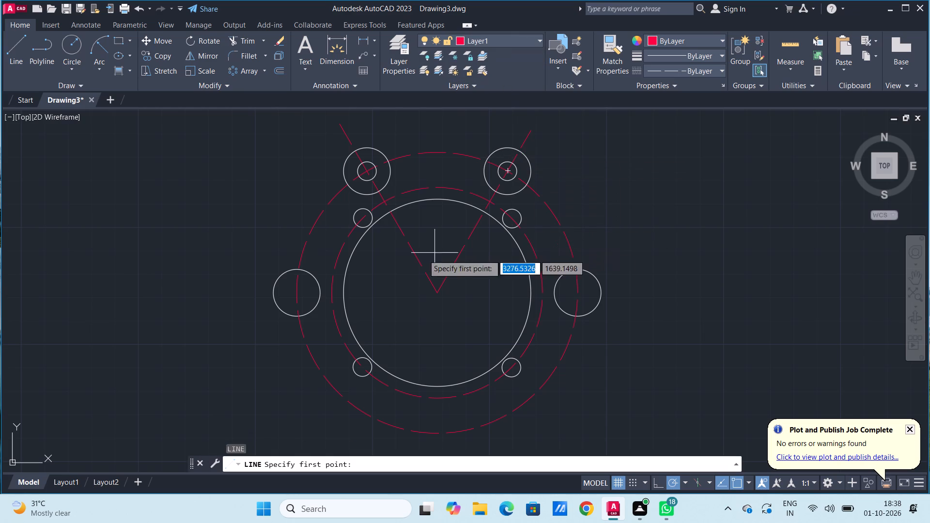
click(297, 295)
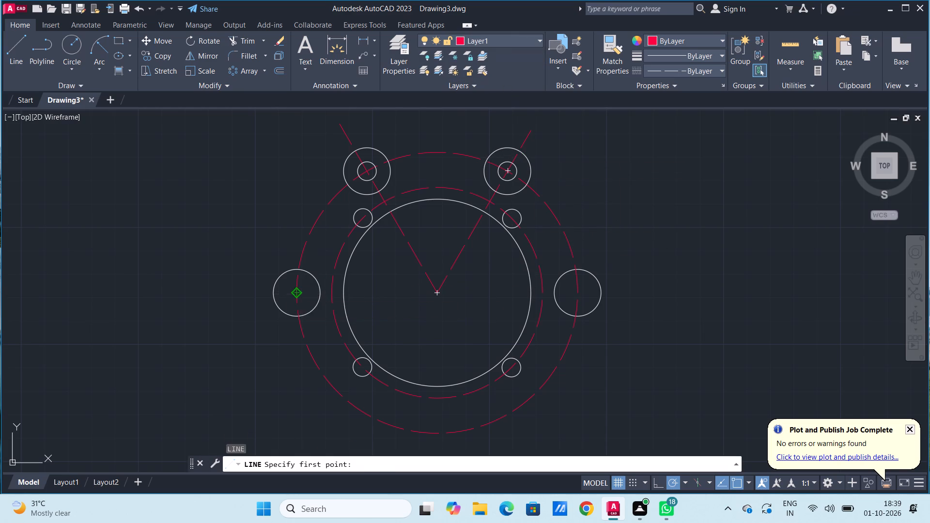
click(578, 293)
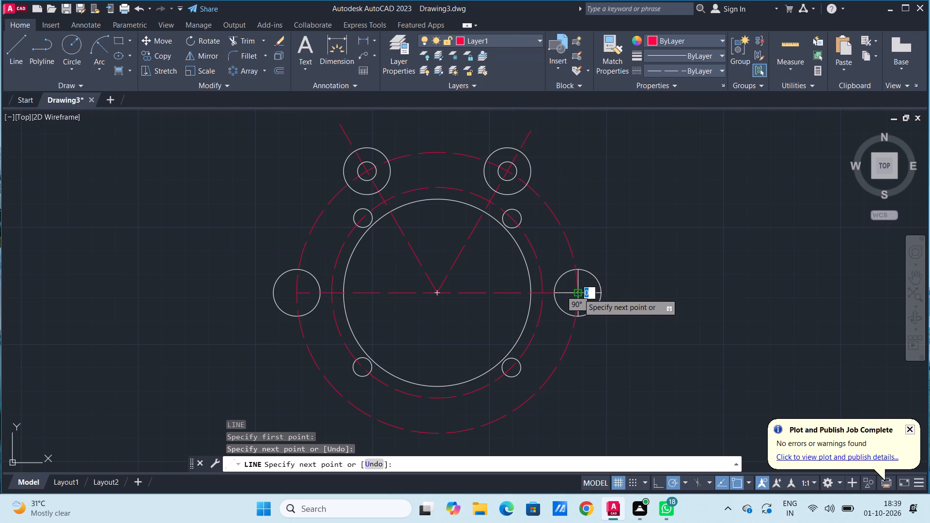
key(Escape)
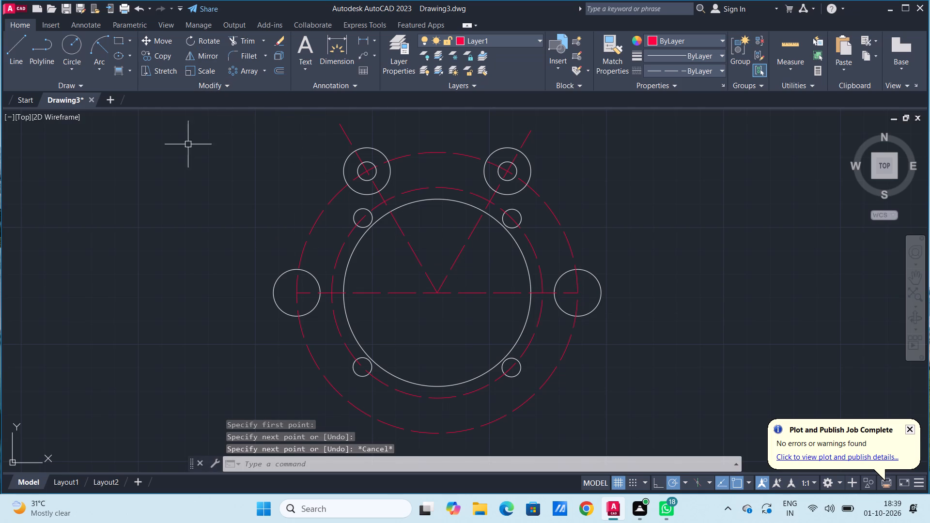
Mirror the two upper pairs of concentric circles about the horizontal centreline, keeping the source objects.
text(mi)
key(Return)
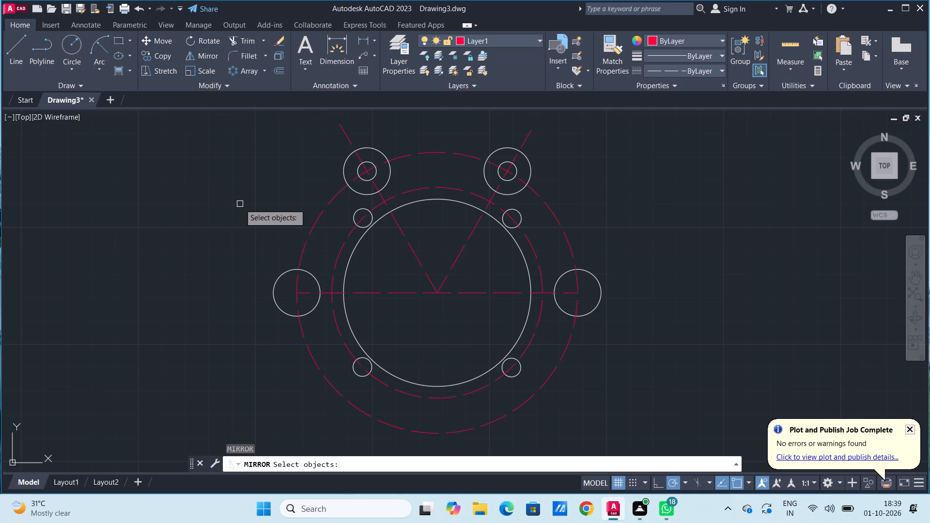
click(349, 160)
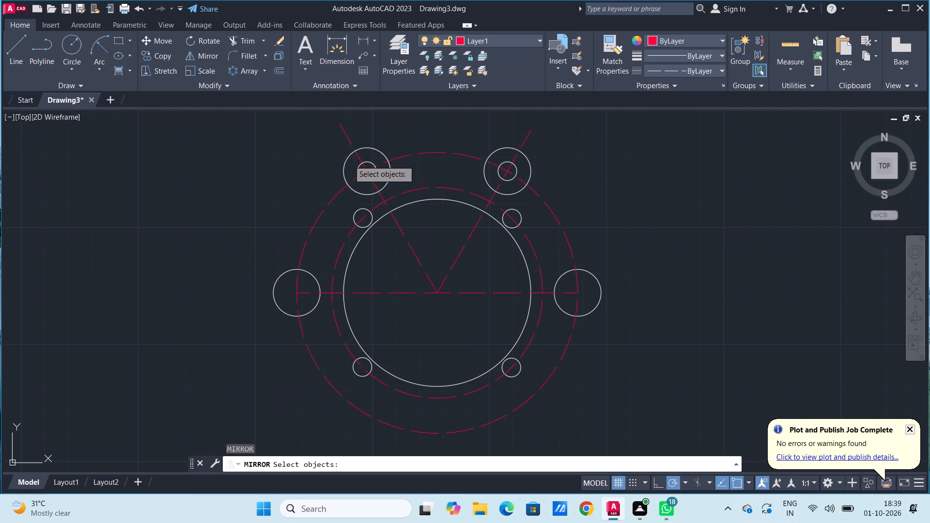
click(366, 161)
click(498, 151)
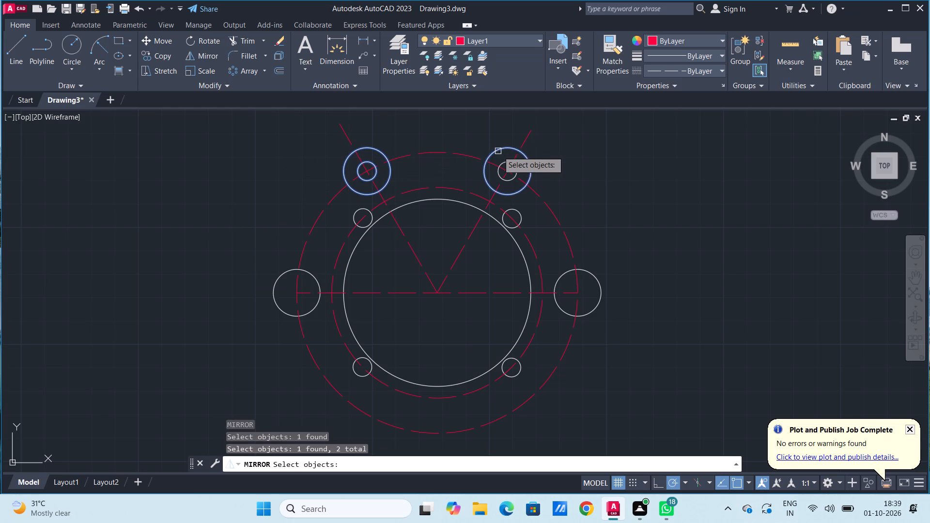
click(504, 162)
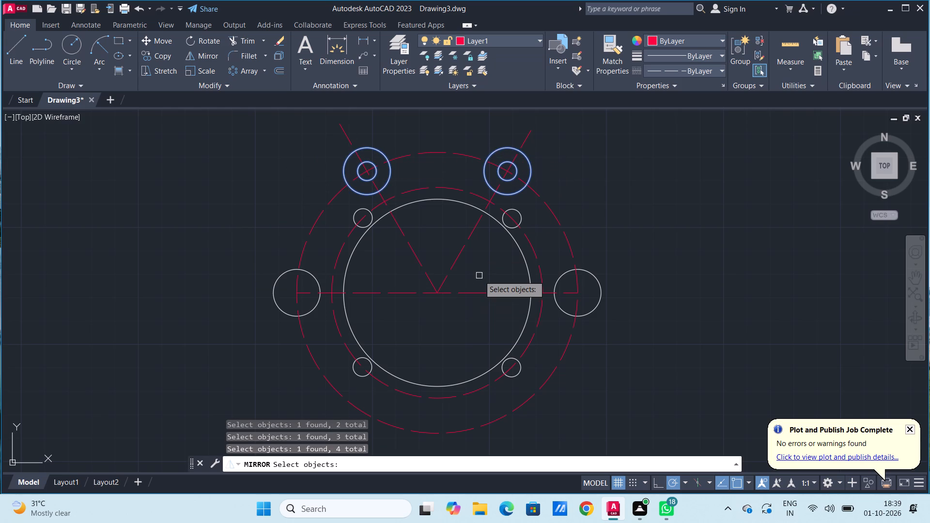
key(Return)
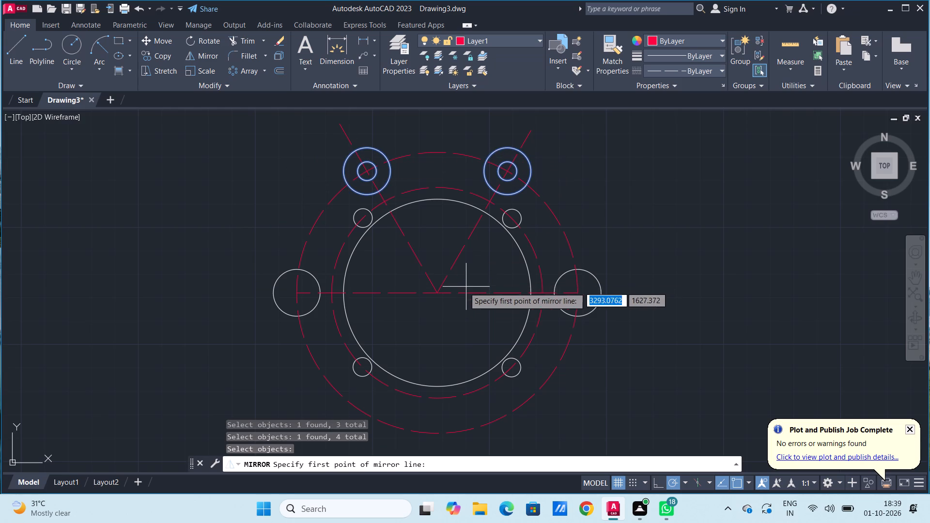
click(435, 295)
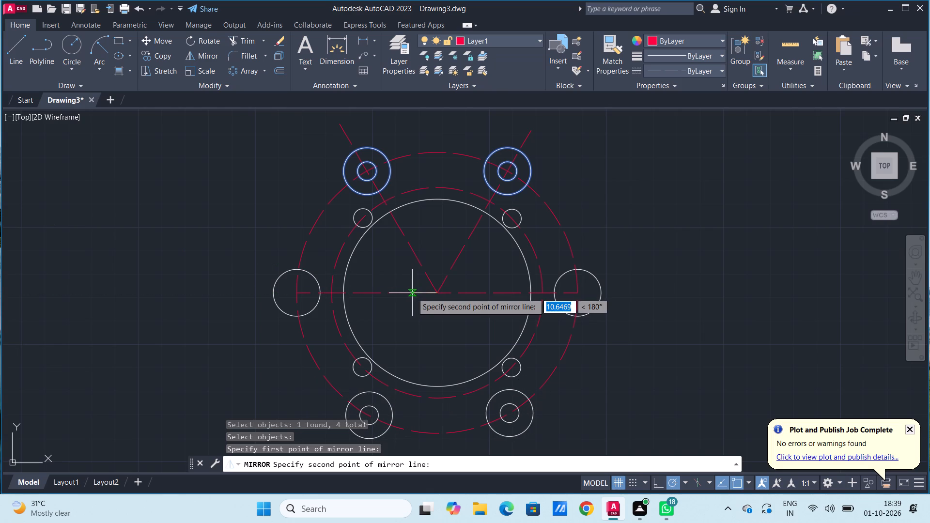
click(297, 292)
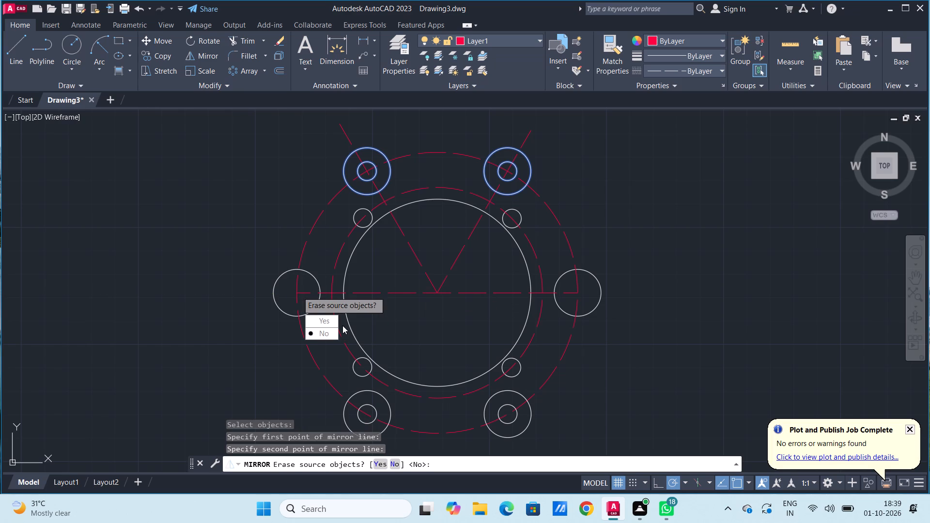
drag(324, 335, 297, 292)
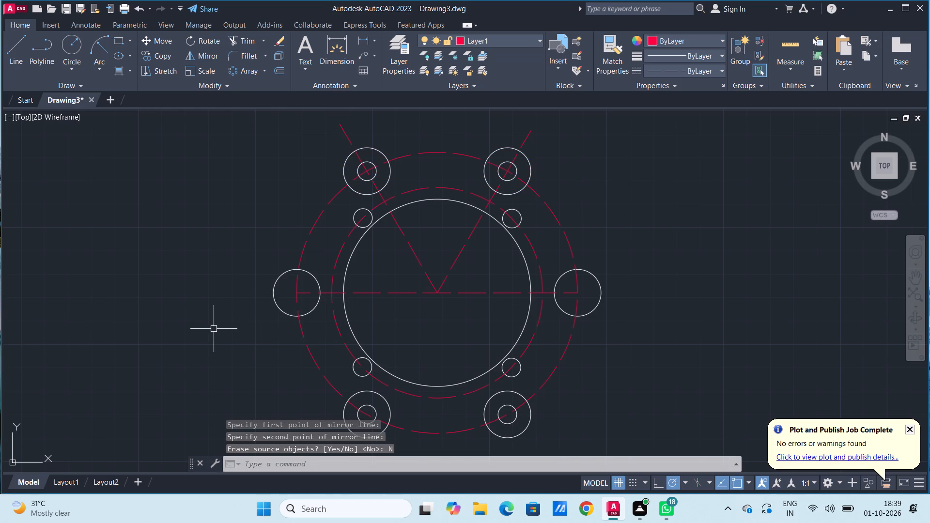
Delete the two angled construction lines running from the flange centre through the upper concentric circles.
scroll(214, 329, down, 1)
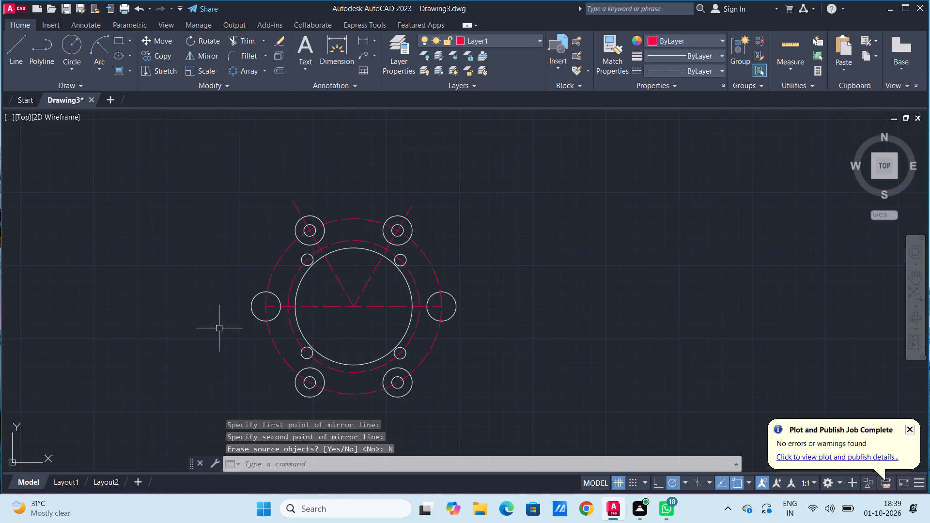
scroll(220, 327, up, 1)
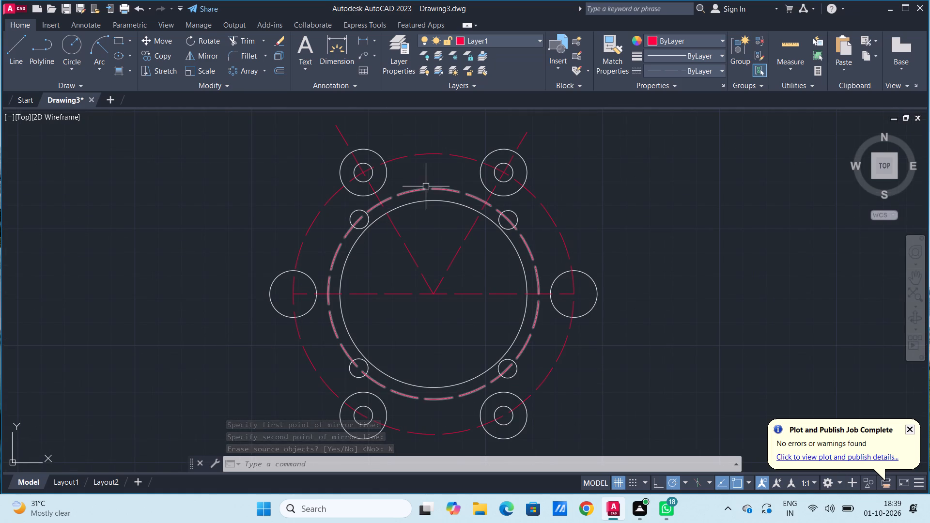
click(411, 259)
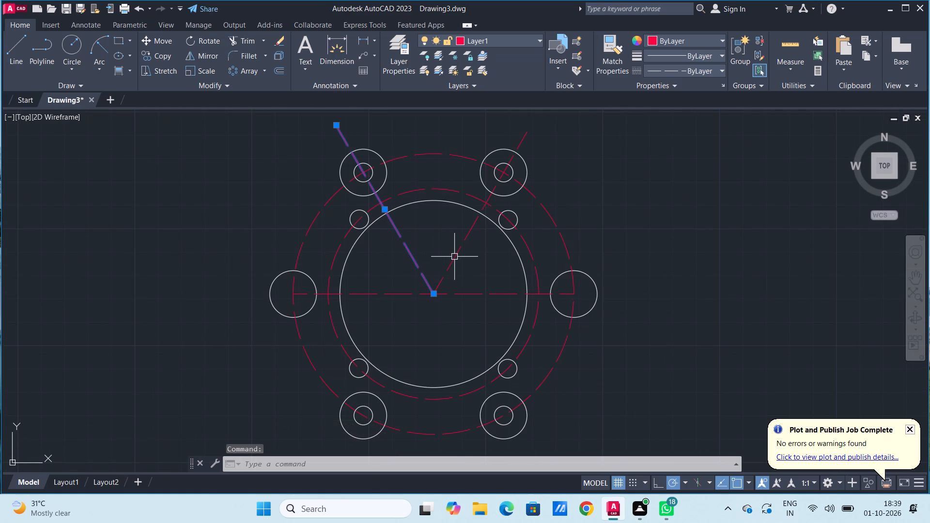
click(454, 257)
key(Delete)
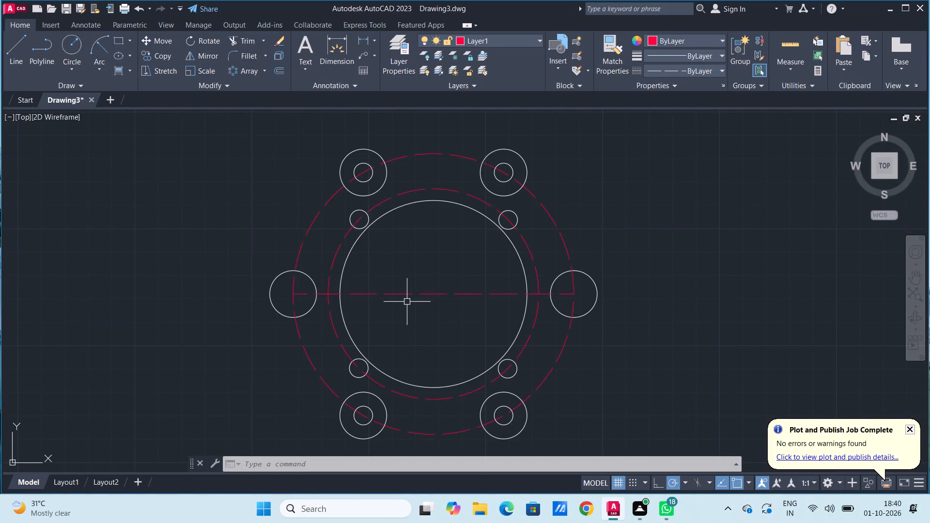
Make layer 0 current and draw a circle of diameter 100 centred on the flange centre.
click(540, 39)
click(501, 51)
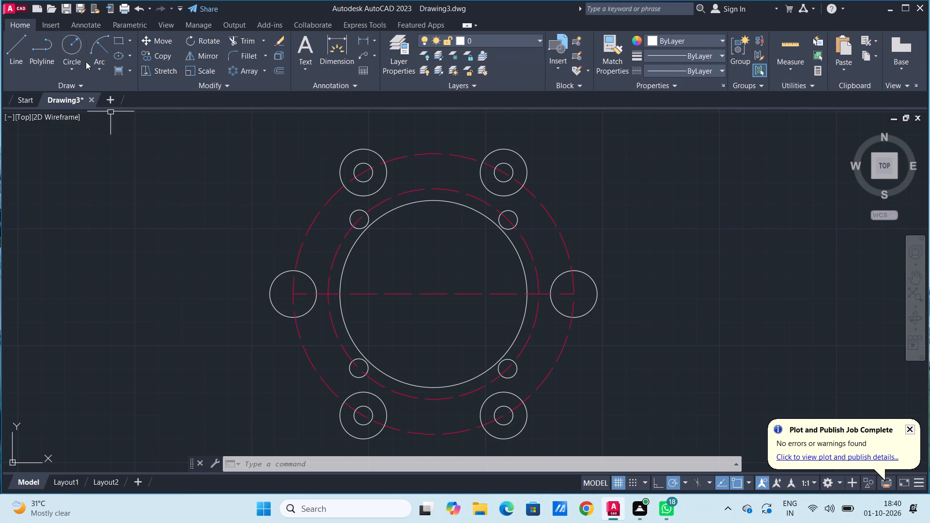
click(77, 65)
click(90, 111)
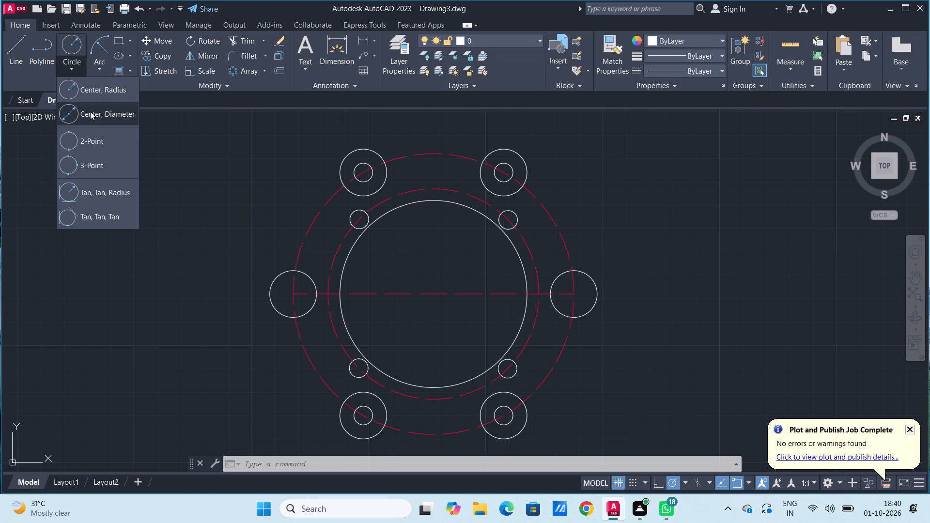
click(434, 293)
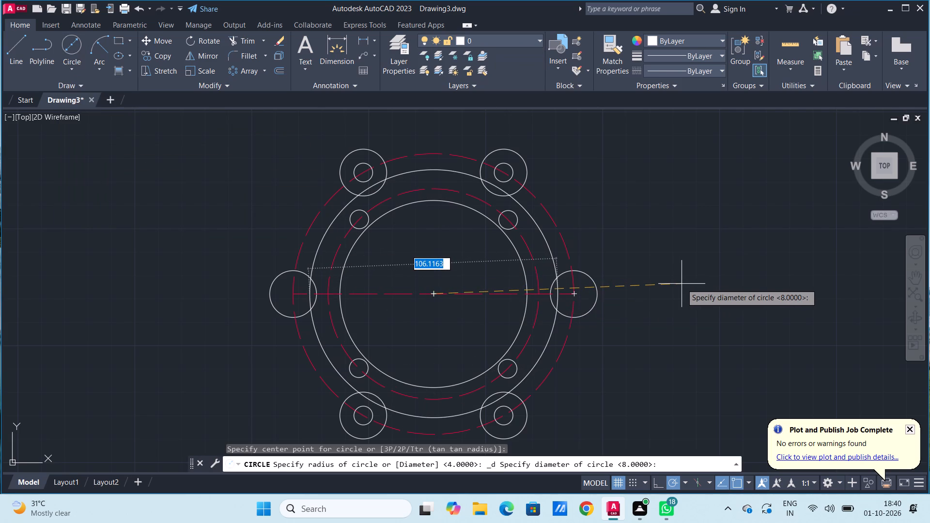
text(100)
key(Return)
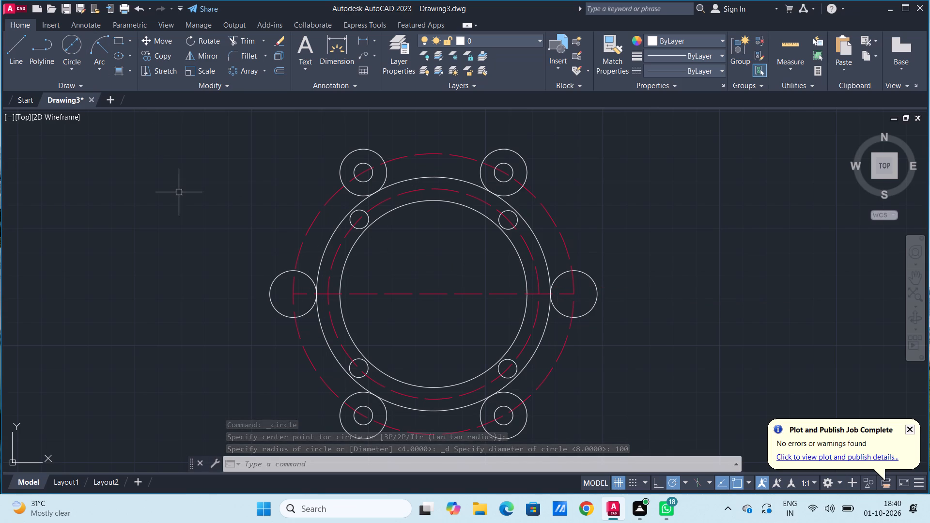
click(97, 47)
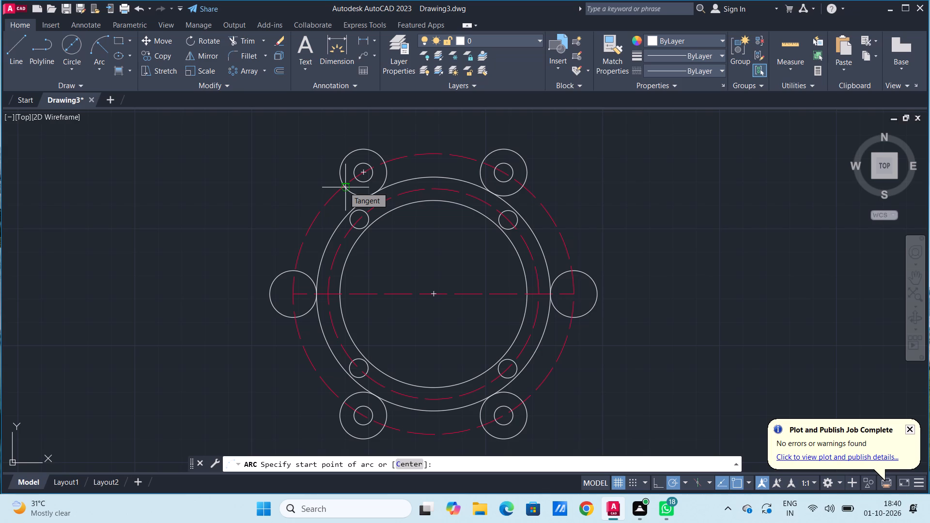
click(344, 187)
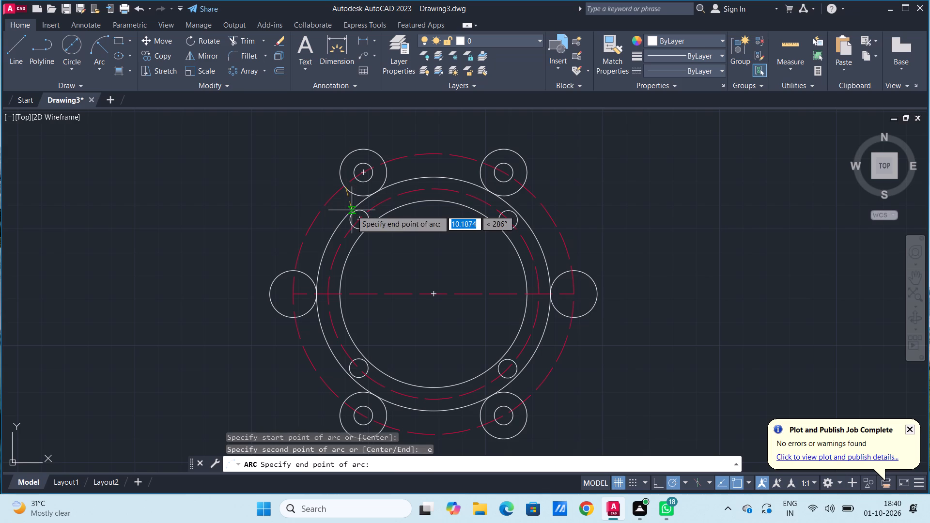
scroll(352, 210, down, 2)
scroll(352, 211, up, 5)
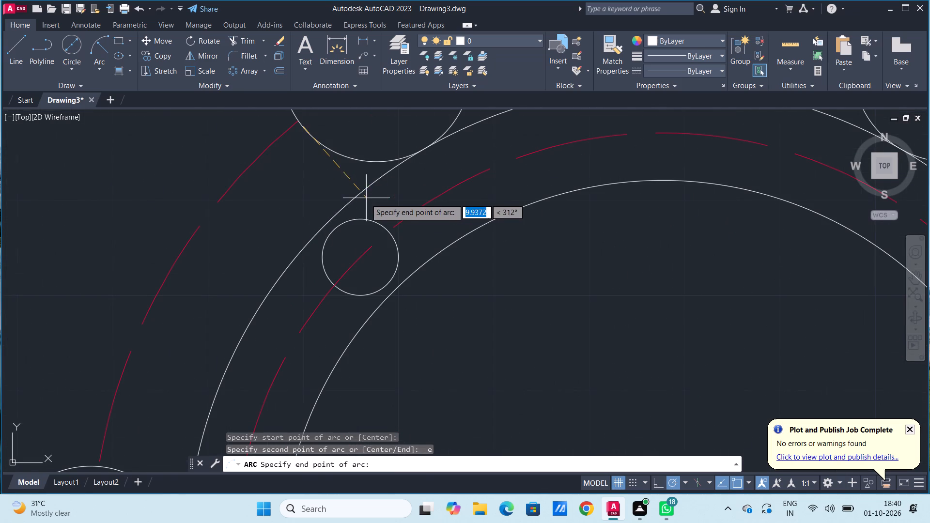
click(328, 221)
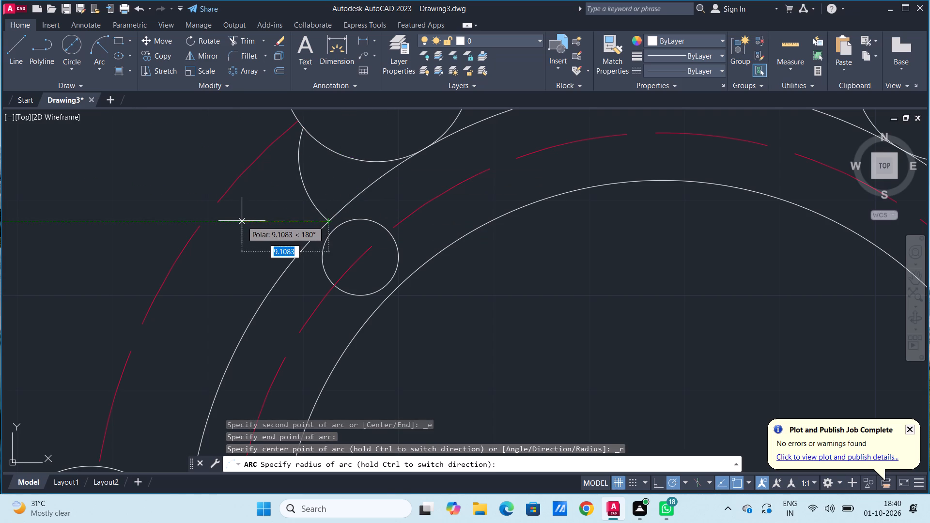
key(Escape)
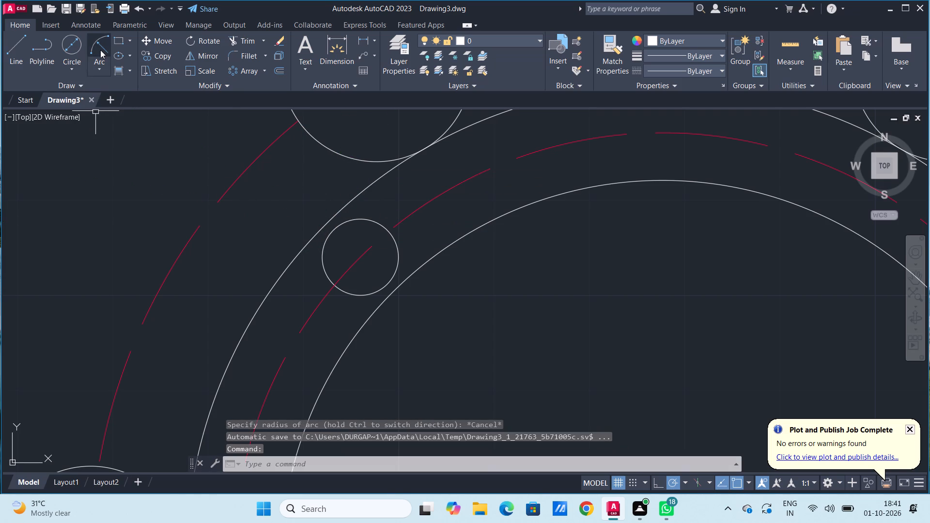
Draw a start-end-radius arc of radius 10 from the 100-diameter circle to the outer side of the upper-left radius 10 circle.
click(100, 50)
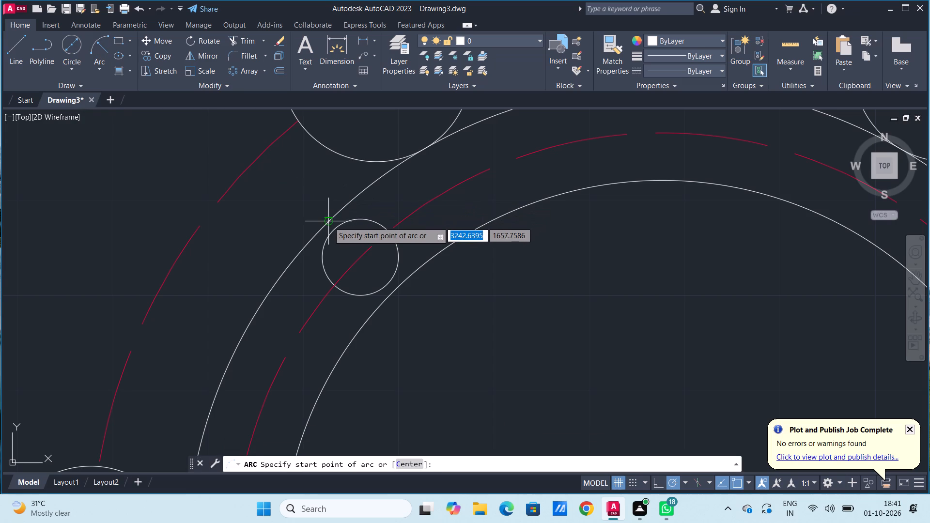
click(328, 222)
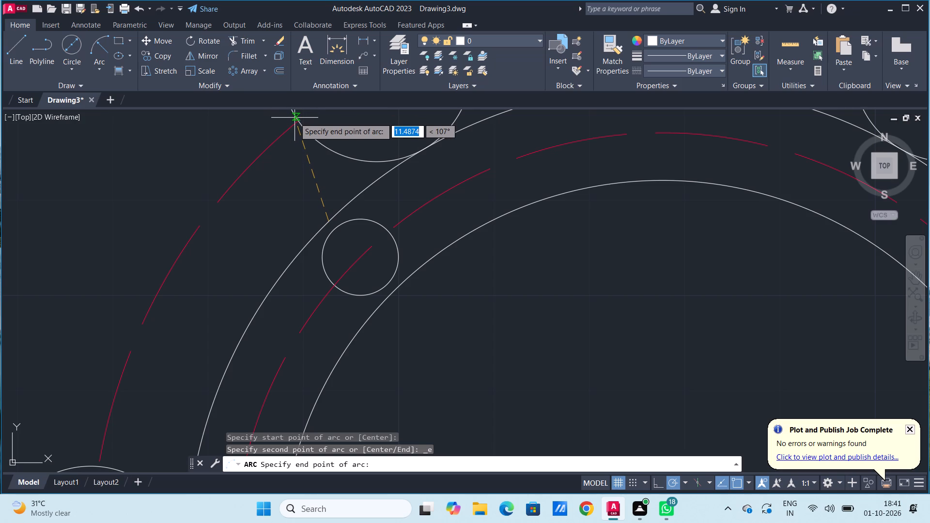
click(298, 122)
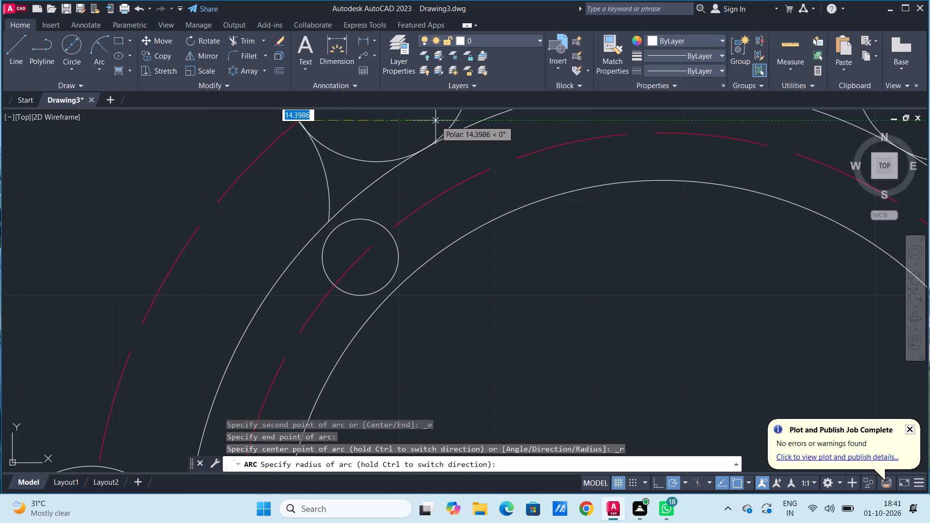
text(10)
key(Return)
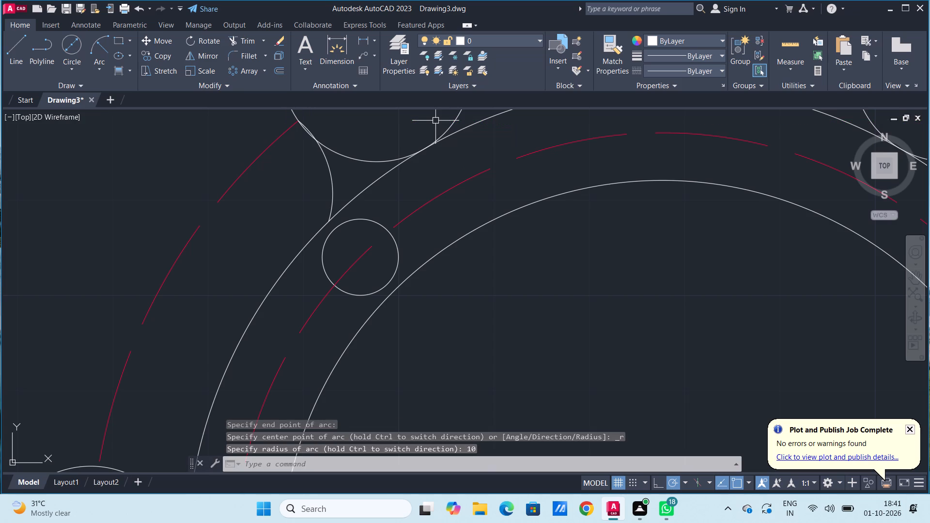
Draw a start-end-radius arc of radius 10 from the outer side of the upper-right radius 10 circle to the 100-diameter circle.
scroll(378, 180, down, 2)
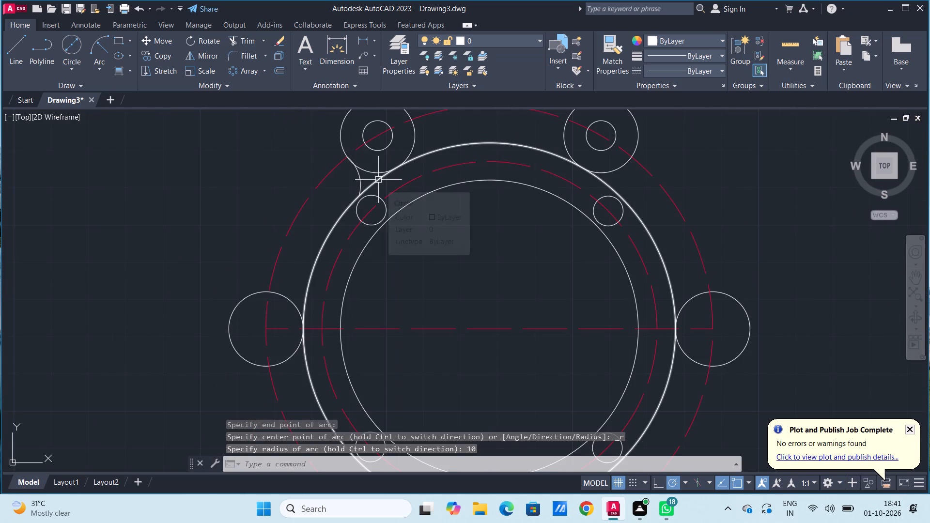
scroll(496, 120, down, 1)
scroll(545, 123, up, 2)
scroll(545, 129, down, 2)
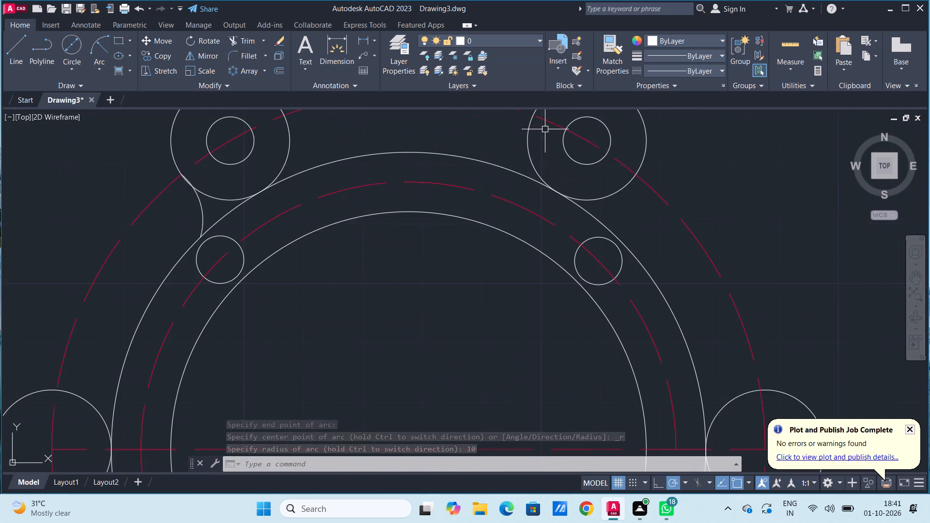
scroll(545, 129, down, 1)
middle_drag(558, 123, 535, 219)
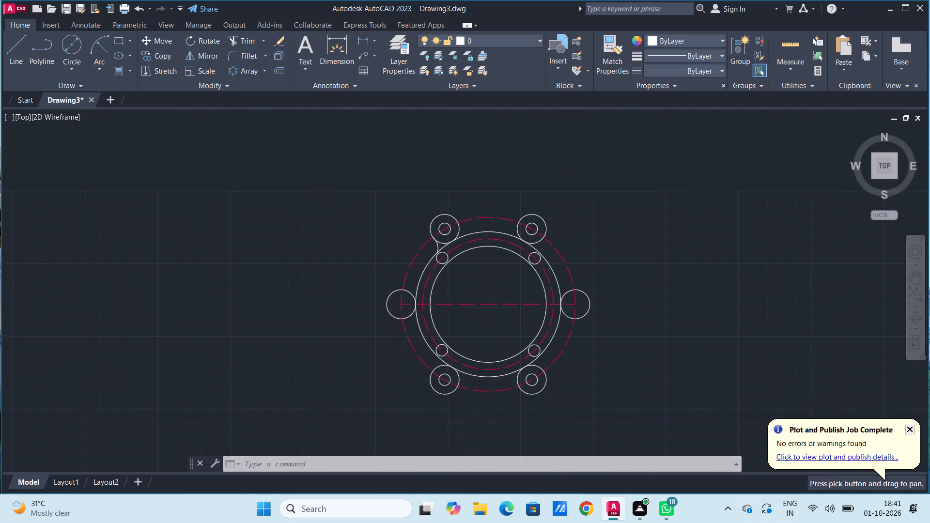
scroll(539, 246, down, 2)
scroll(539, 246, up, 6)
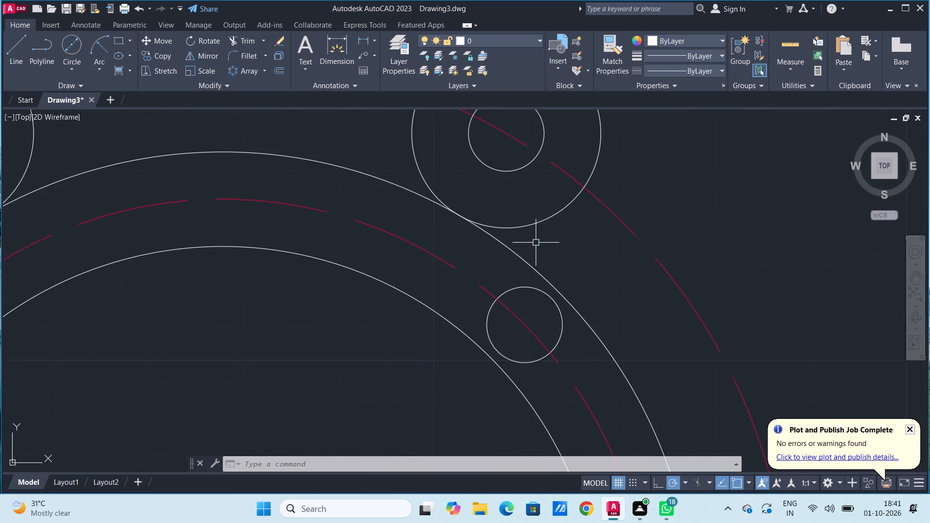
scroll(534, 233, down, 1)
click(96, 49)
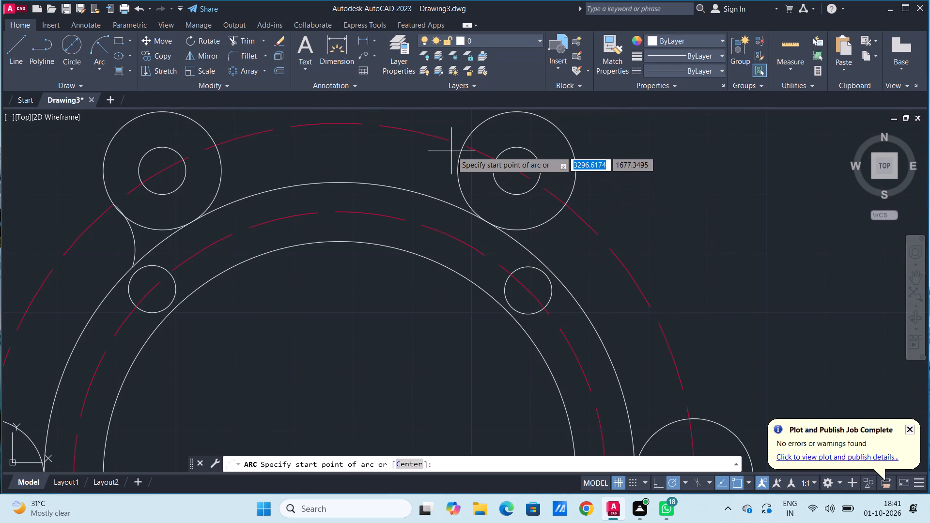
click(565, 204)
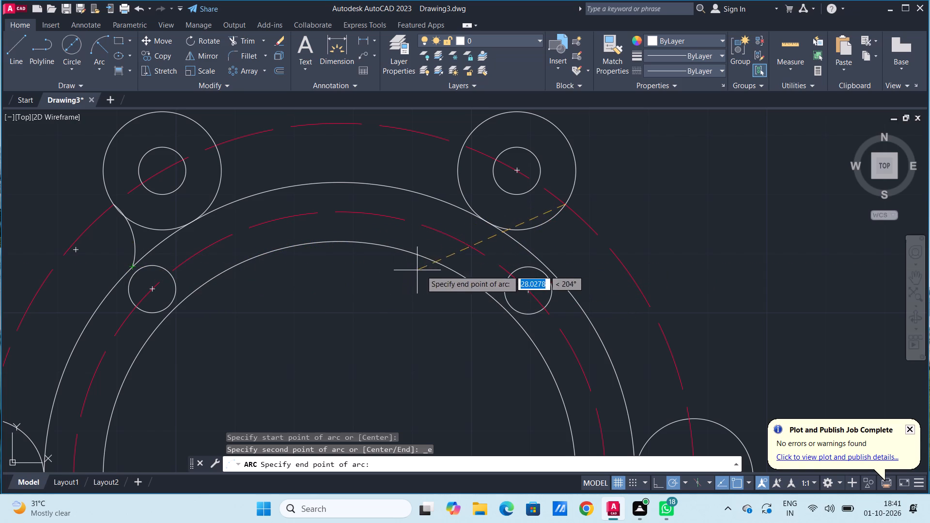
click(545, 266)
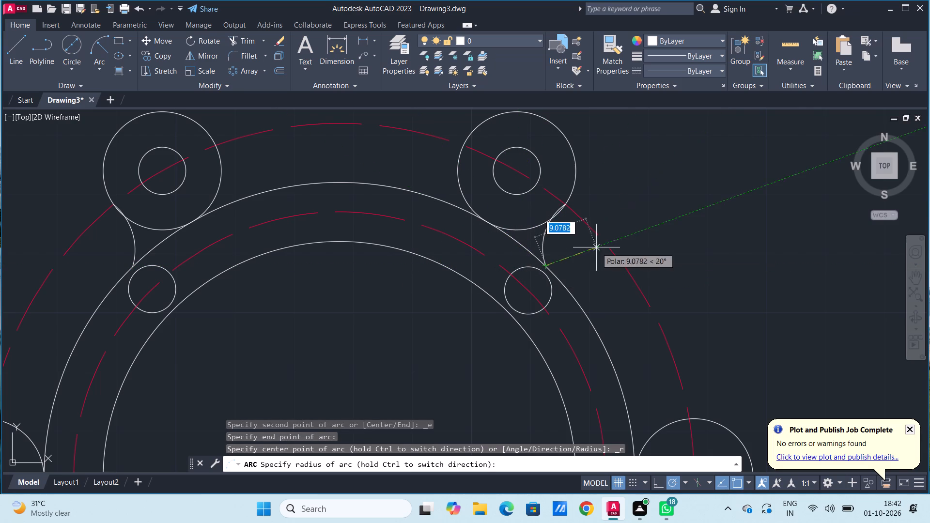
text(10)
key(Return)
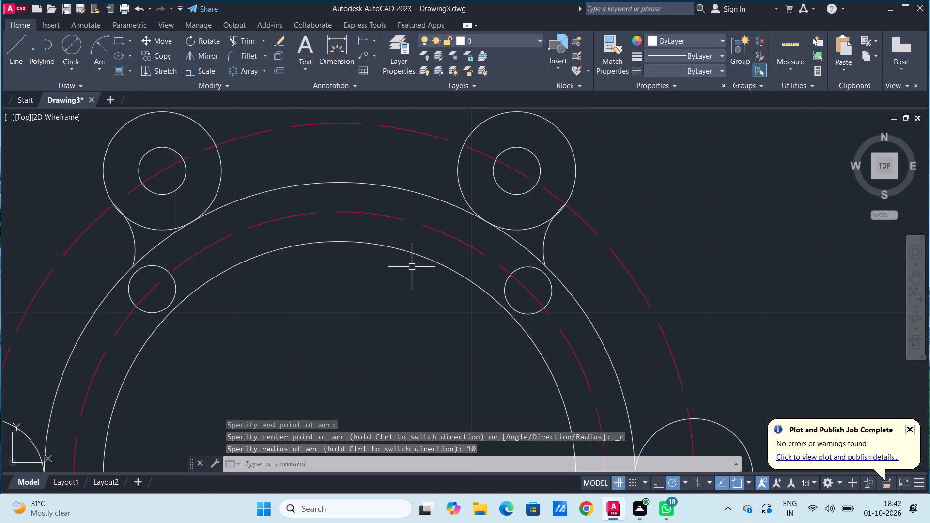
Draw a horizontal line joining the top quadrants of the two upper radius 10 circles.
scroll(411, 267, up, 2)
scroll(410, 267, down, 3)
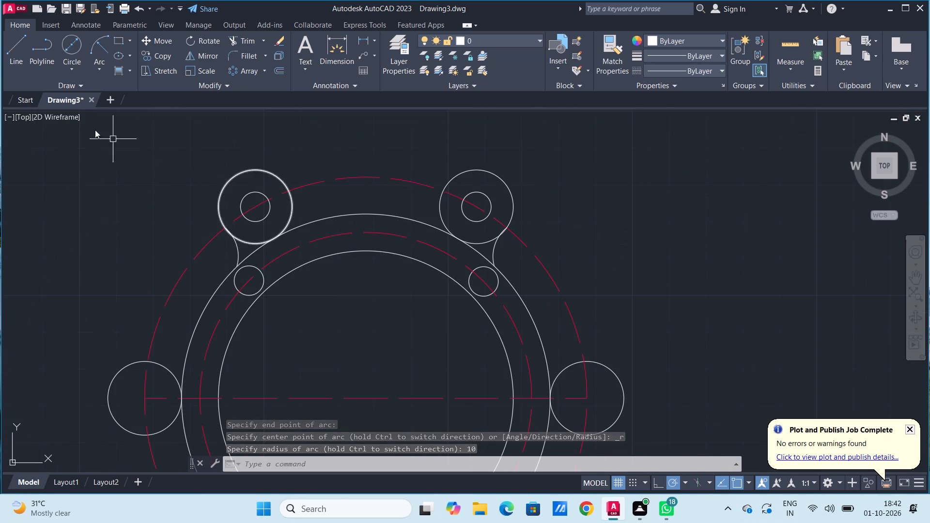
click(12, 57)
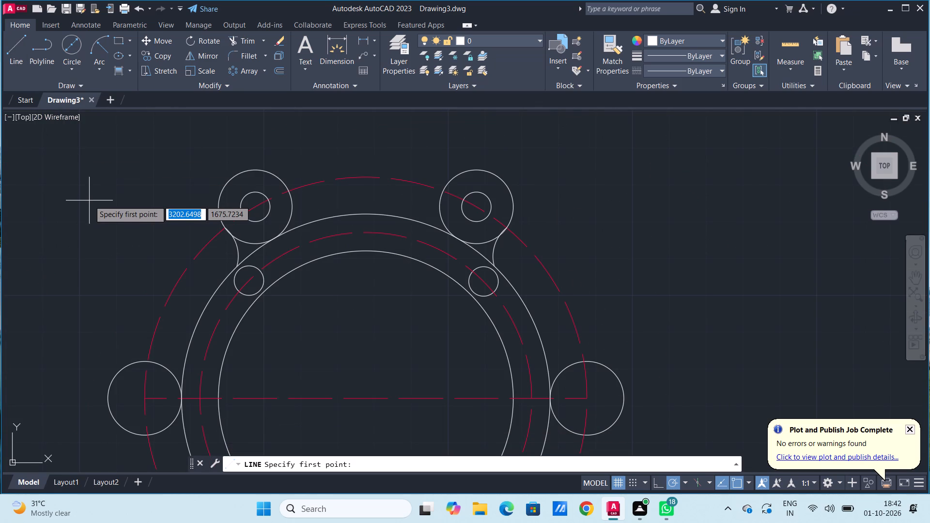
click(256, 171)
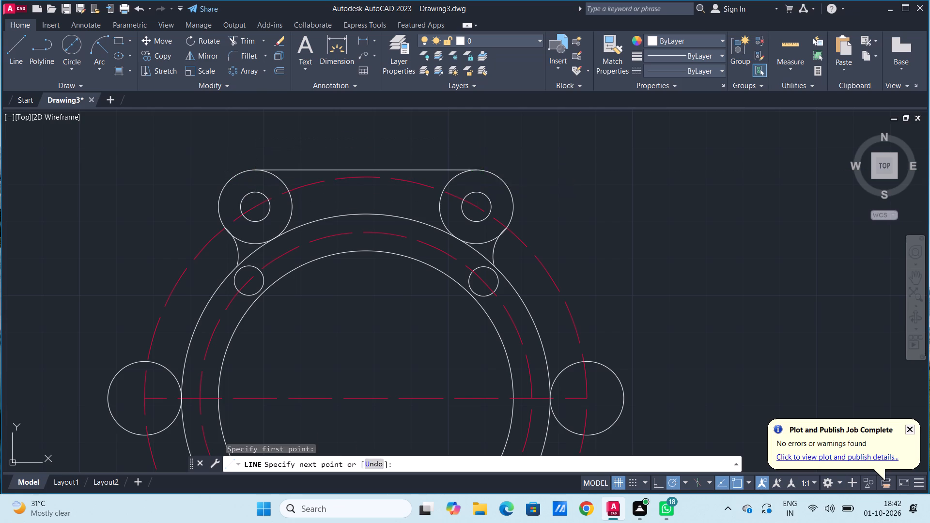
click(479, 169)
key(Escape)
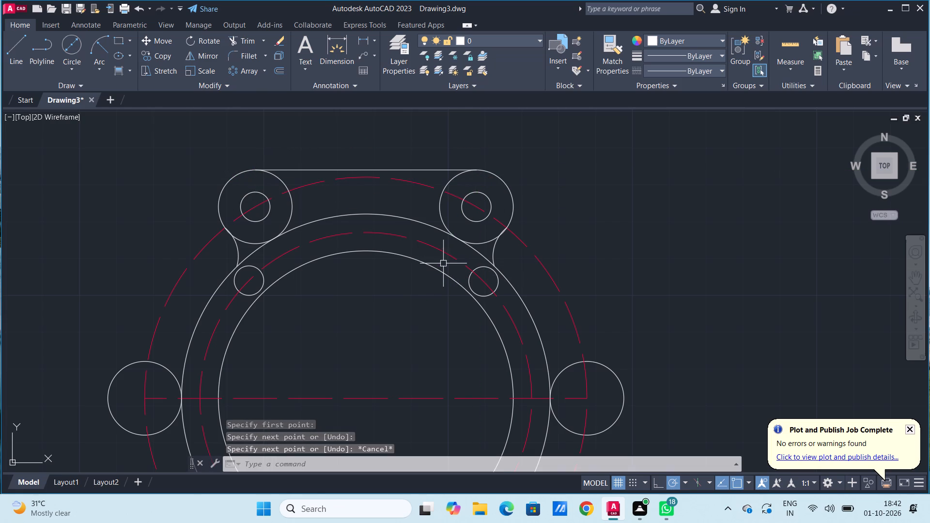
Draw a horizontal line 60 long joining the bottom quadrants of the two lower radius 10 circles.
scroll(418, 314, down, 1)
middle_drag(418, 315, 431, 277)
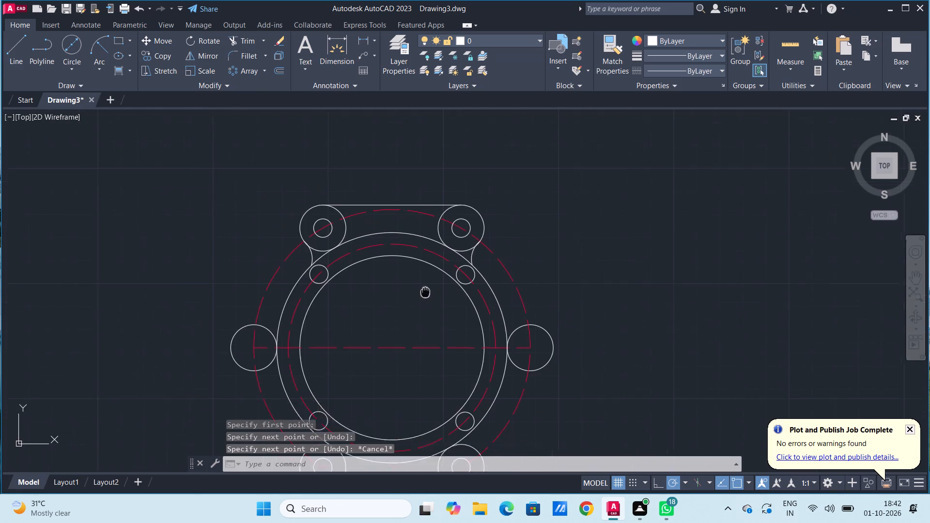
middle_drag(431, 277, 461, 215)
key(space)
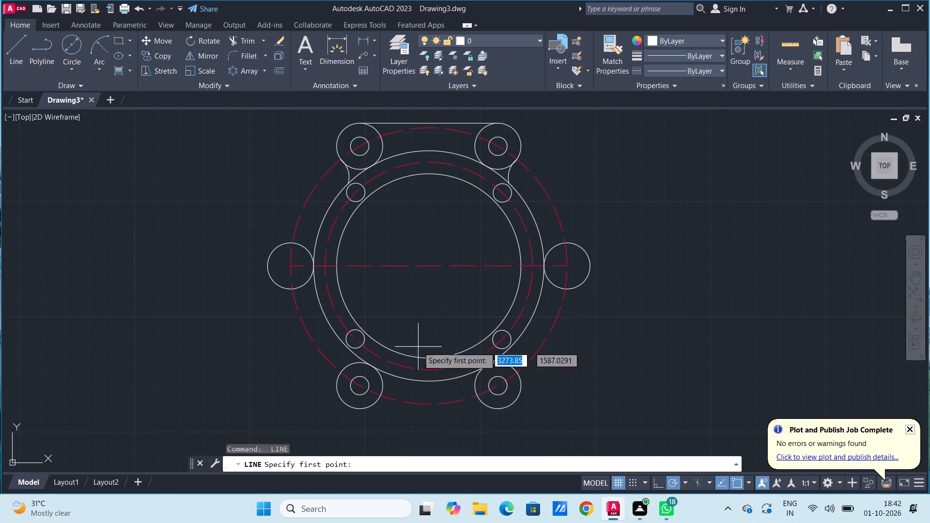
click(358, 410)
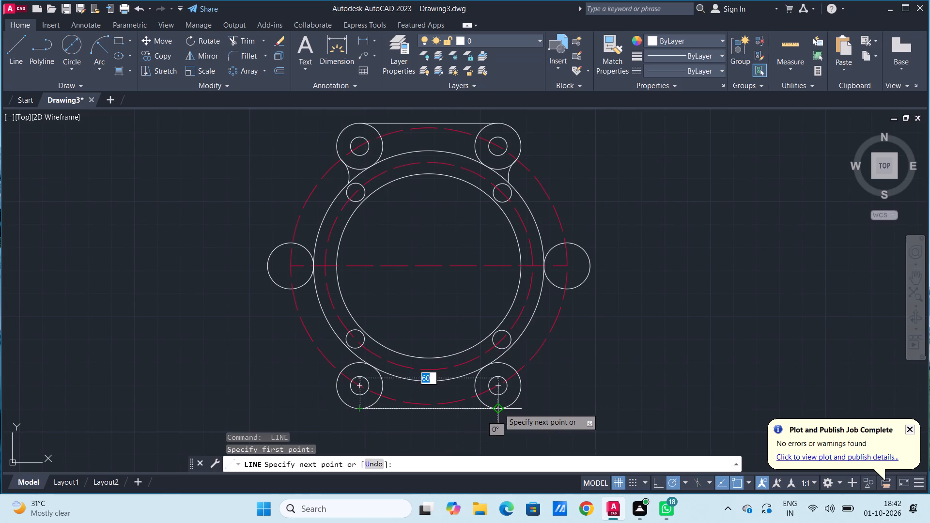
click(499, 408)
key(Escape)
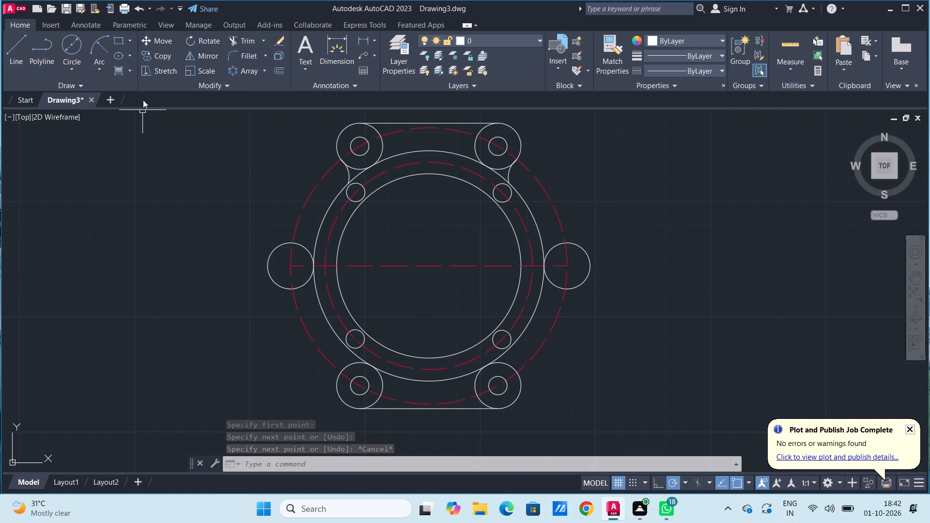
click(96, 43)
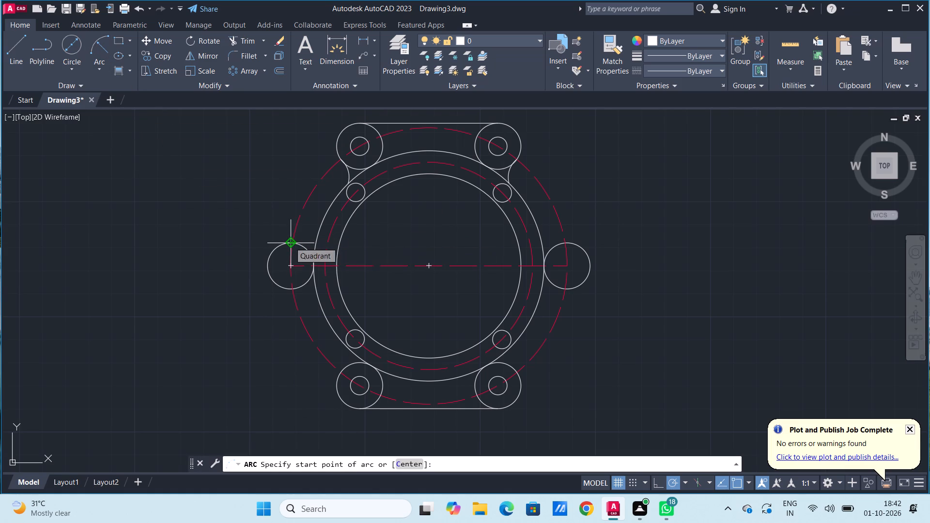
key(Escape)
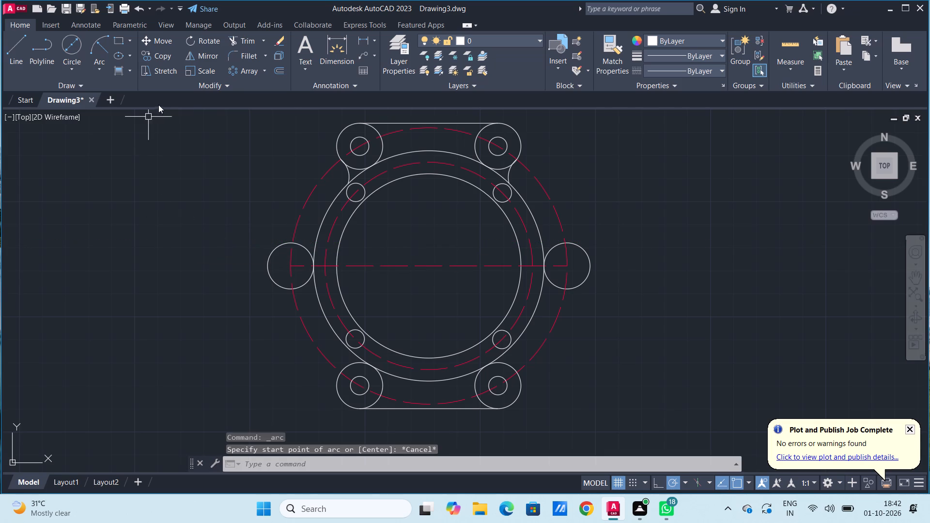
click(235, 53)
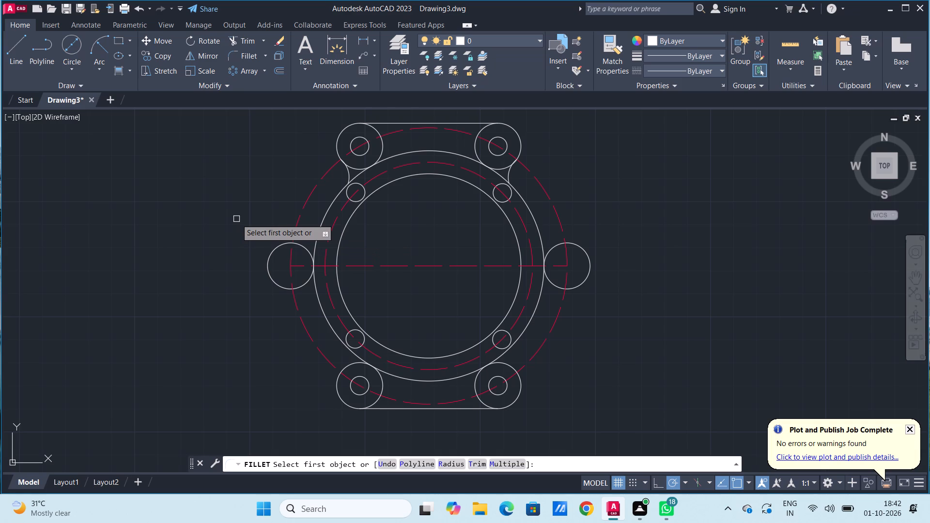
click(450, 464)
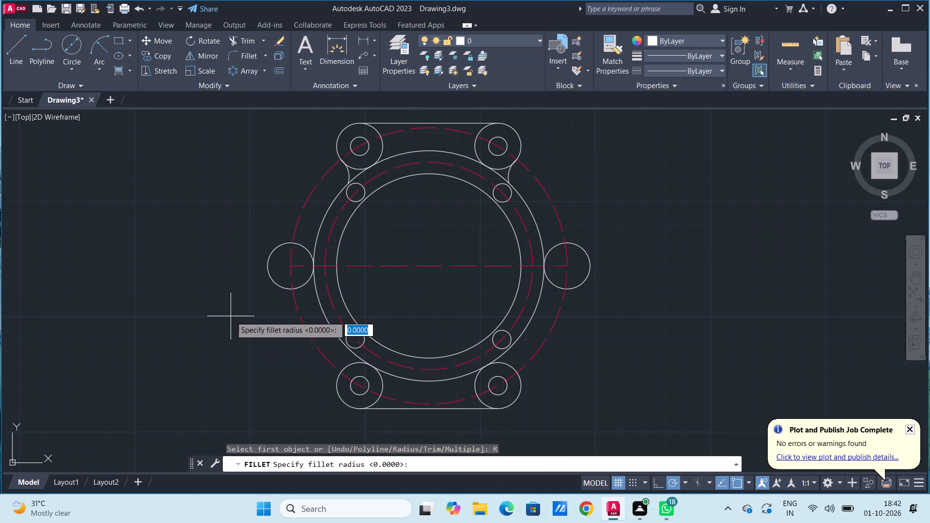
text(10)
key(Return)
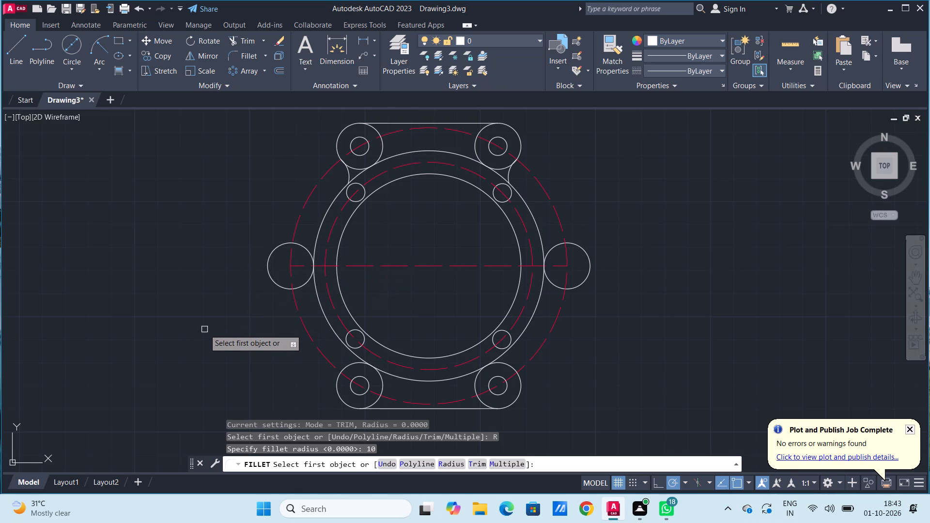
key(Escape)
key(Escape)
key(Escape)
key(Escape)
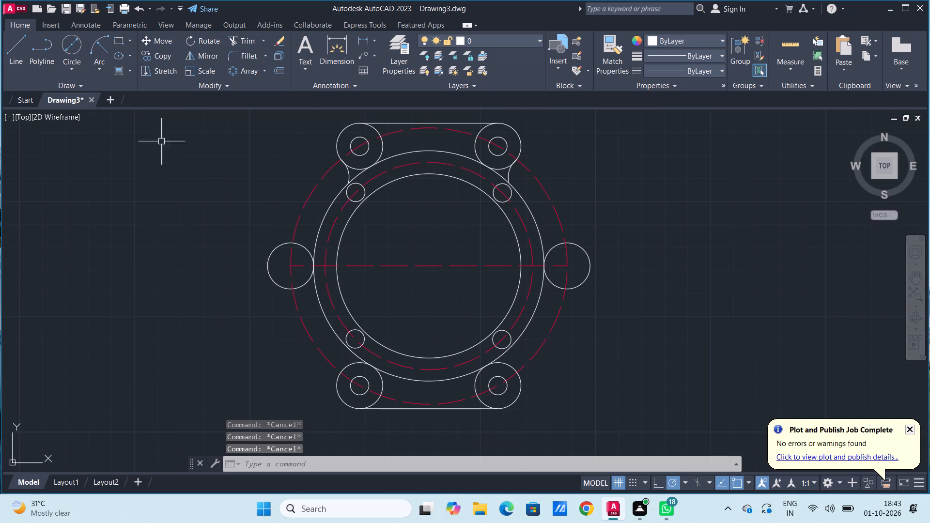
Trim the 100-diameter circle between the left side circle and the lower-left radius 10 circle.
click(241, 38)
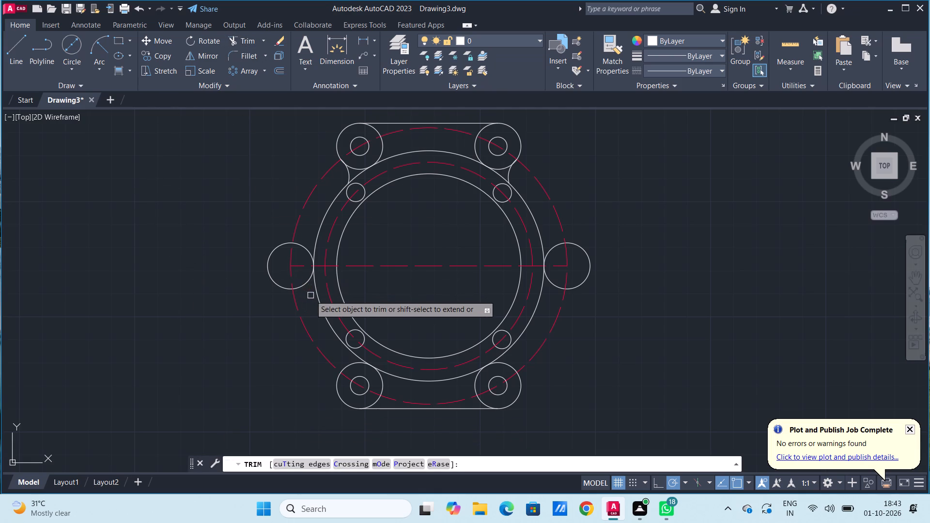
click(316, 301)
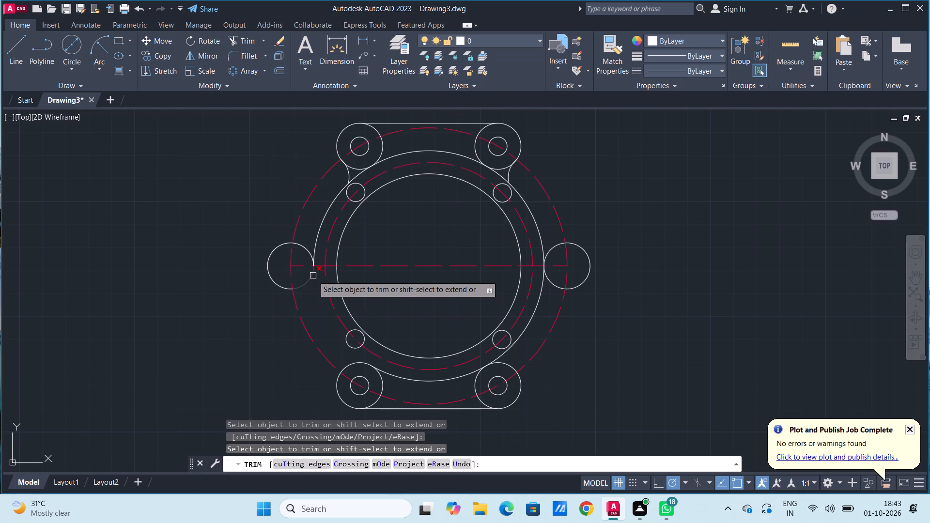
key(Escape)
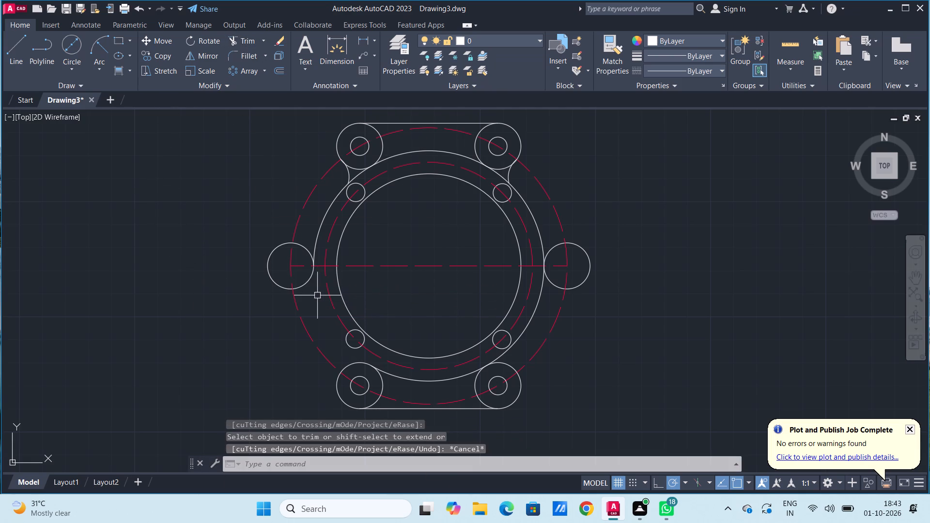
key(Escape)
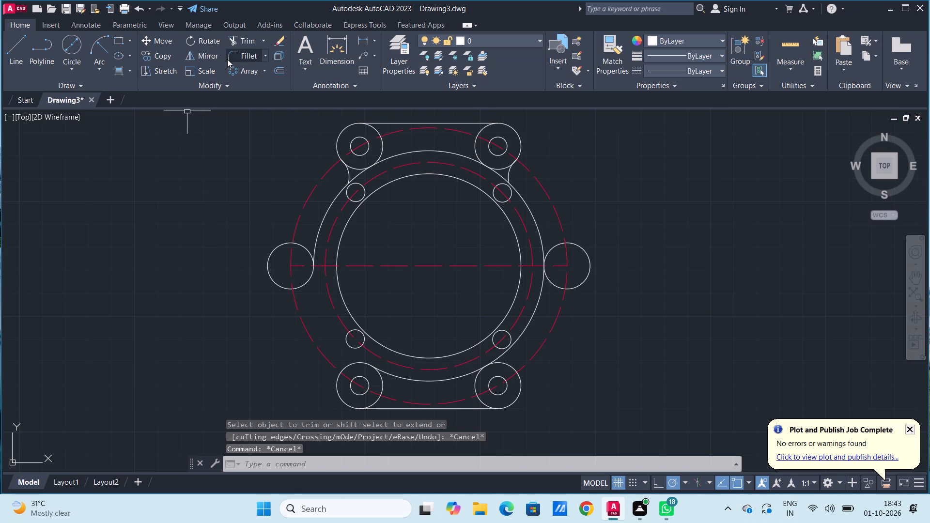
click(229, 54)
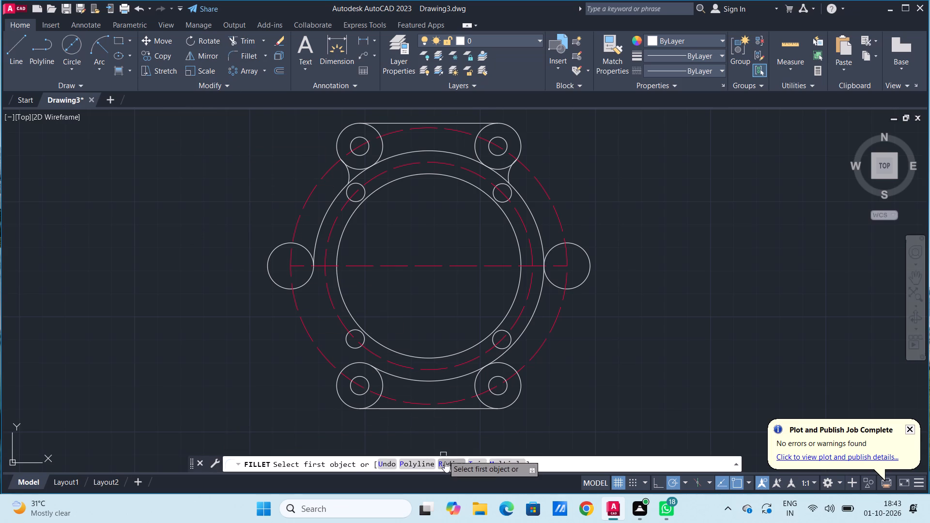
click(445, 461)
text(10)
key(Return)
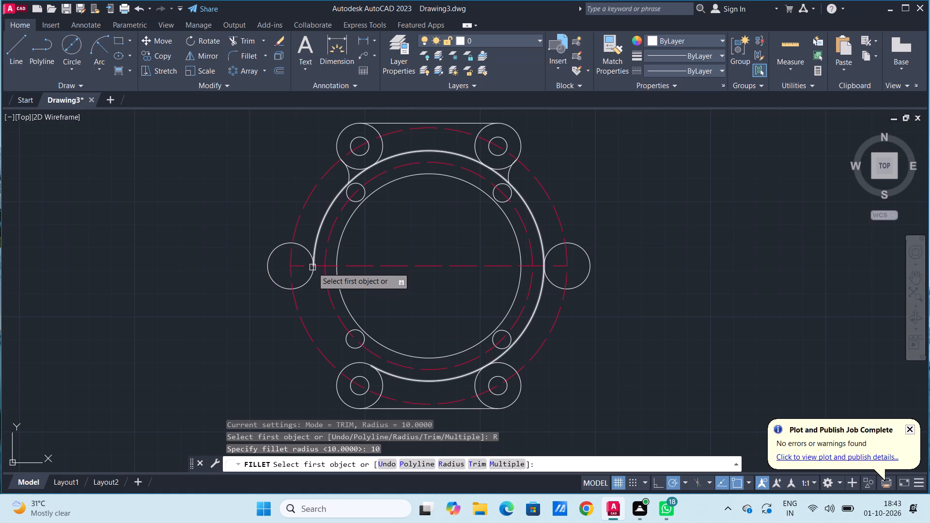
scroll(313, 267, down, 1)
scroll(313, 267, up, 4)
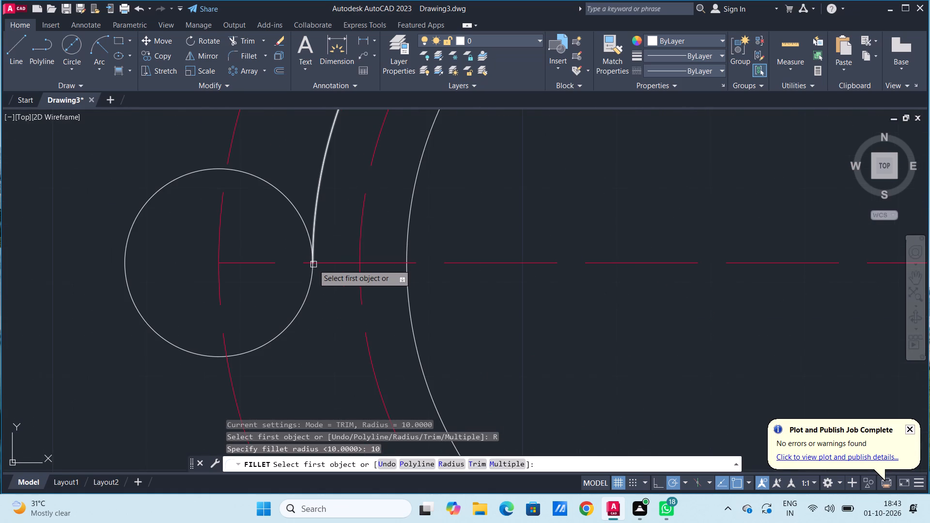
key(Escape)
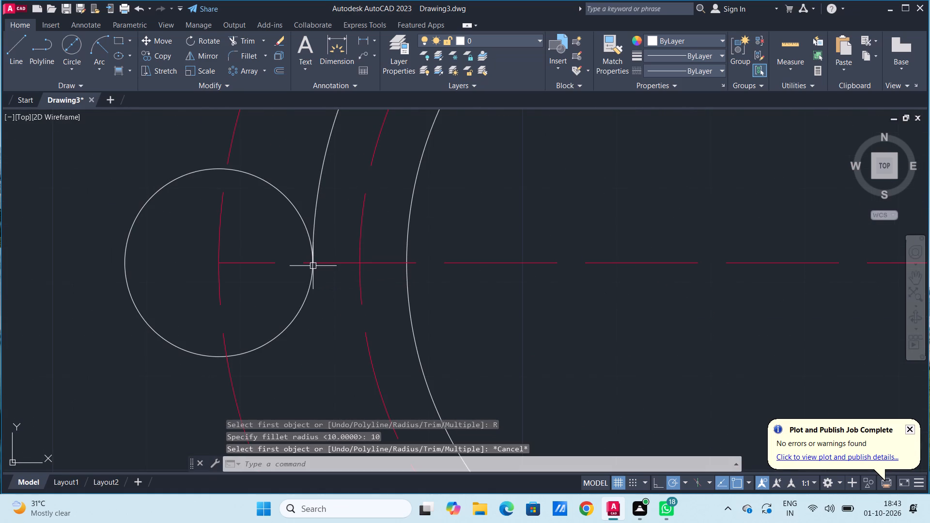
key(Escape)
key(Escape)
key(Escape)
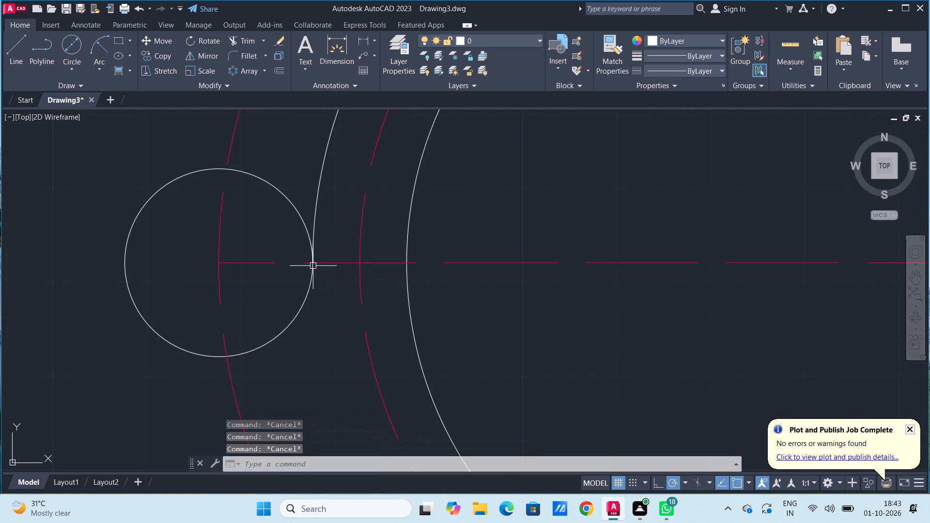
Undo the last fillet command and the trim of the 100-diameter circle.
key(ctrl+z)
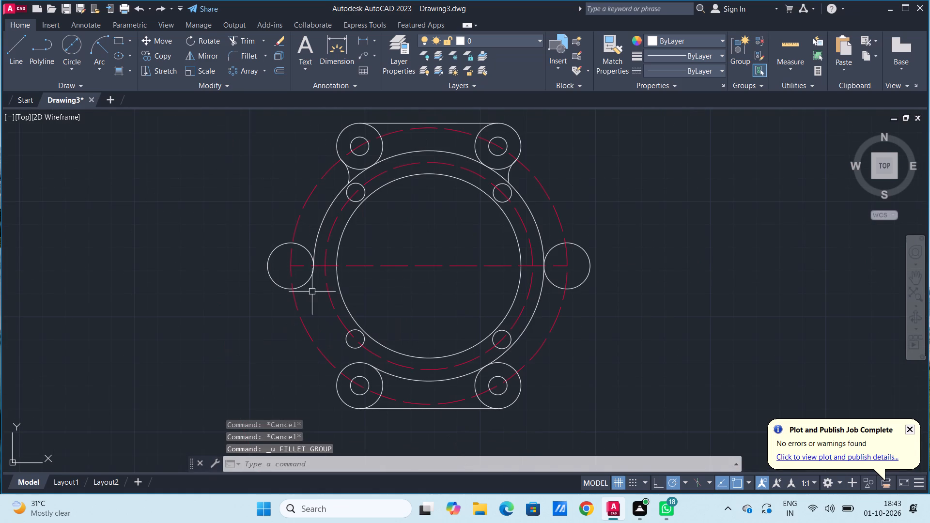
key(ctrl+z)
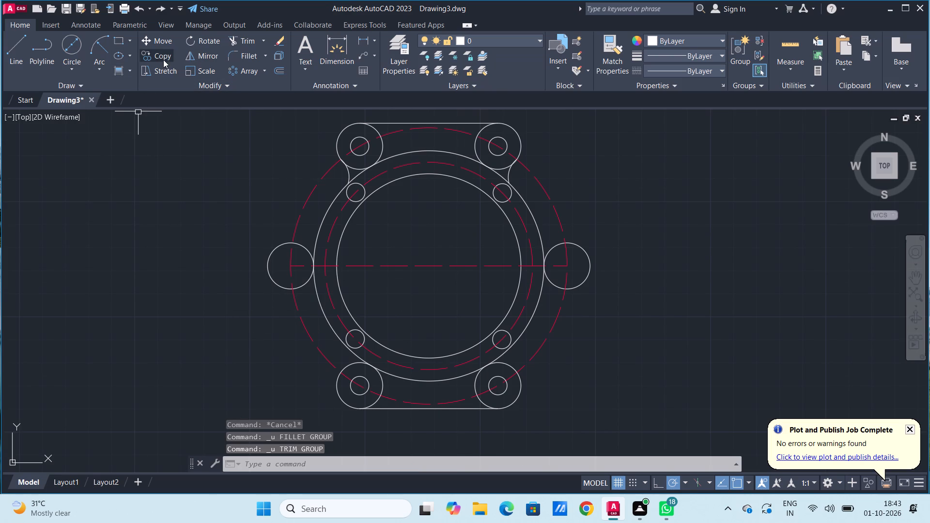
Draw a start-end-radius arc of radius 10 from the left side circle's top quadrant to the 100-diameter circle.
click(104, 46)
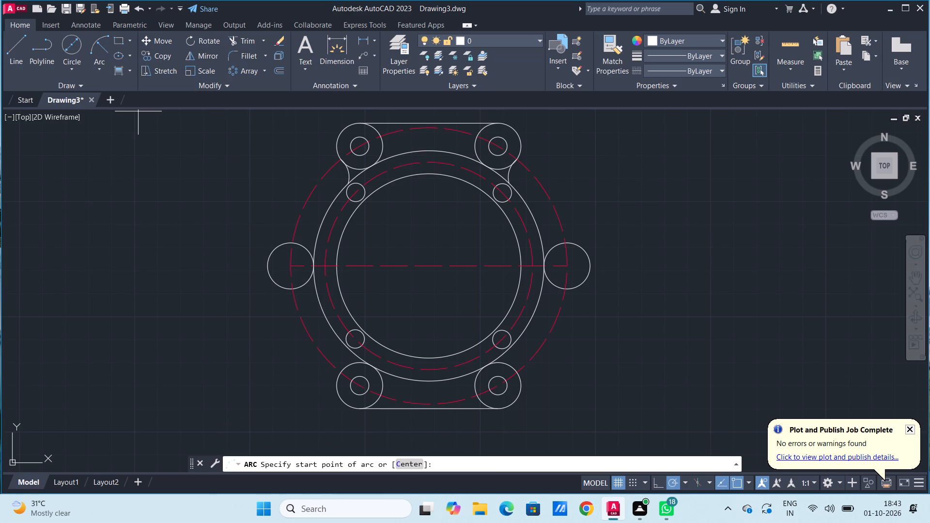
scroll(346, 217, down, 1)
scroll(333, 224, up, 1)
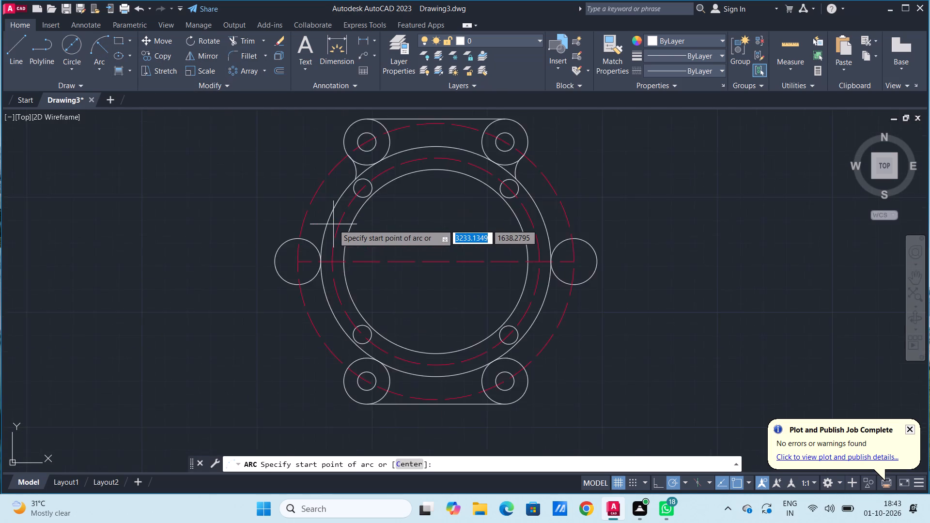
scroll(333, 224, up, 1)
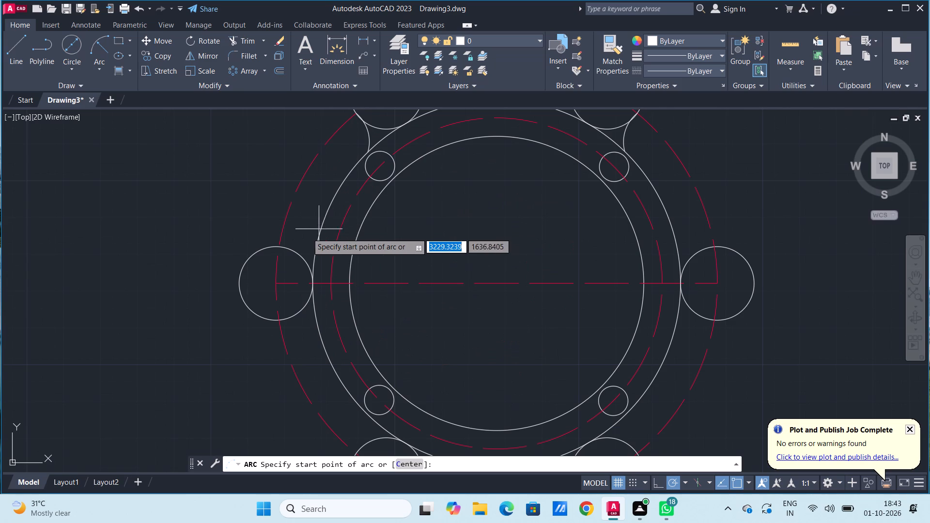
click(277, 248)
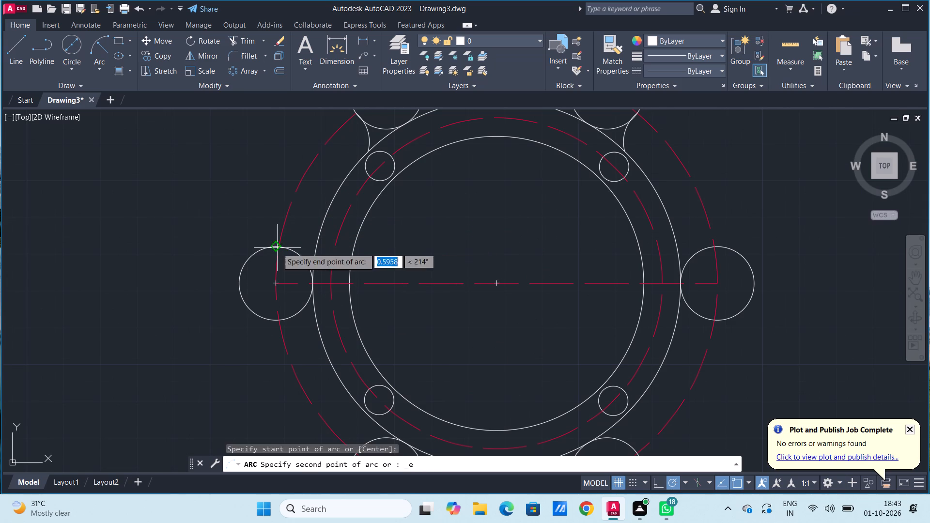
click(320, 230)
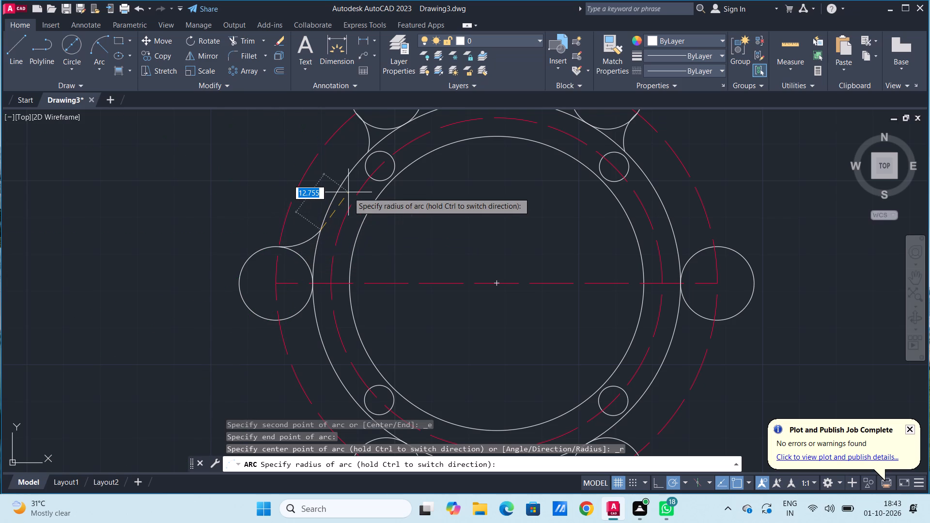
text(10)
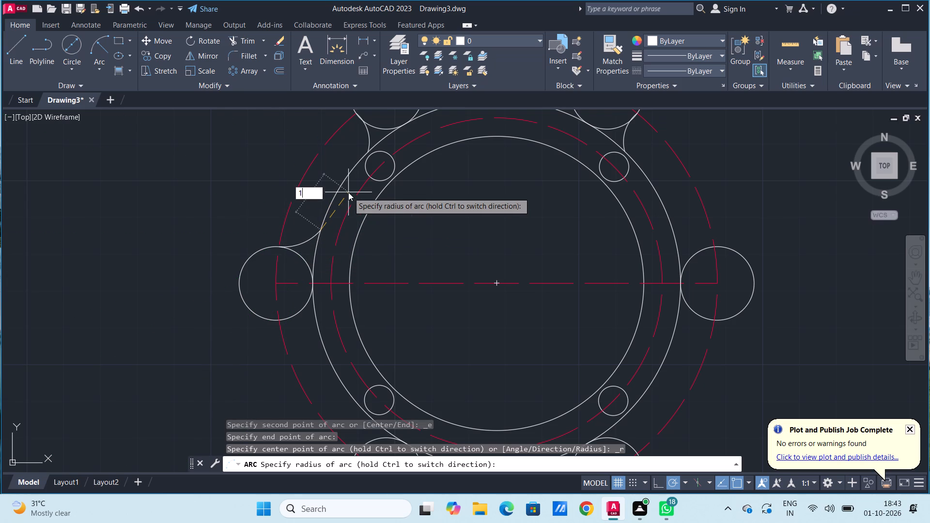
key(Return)
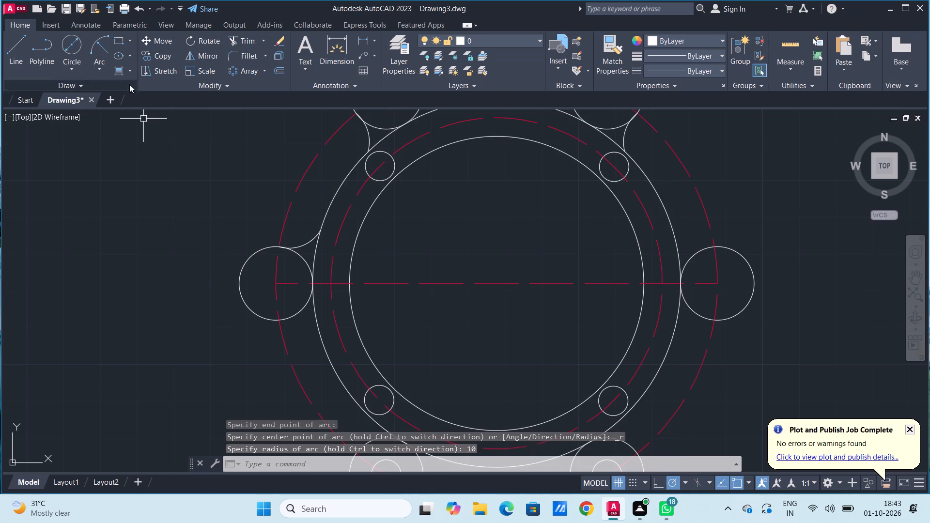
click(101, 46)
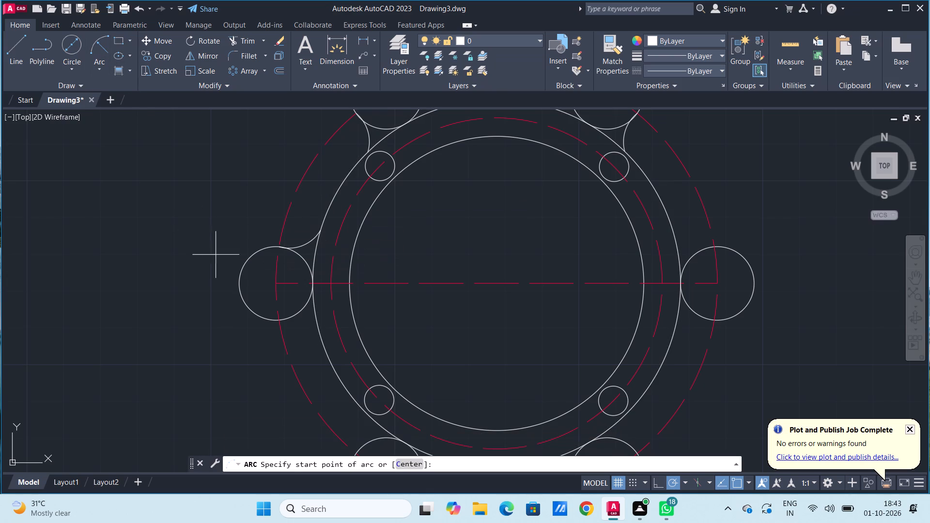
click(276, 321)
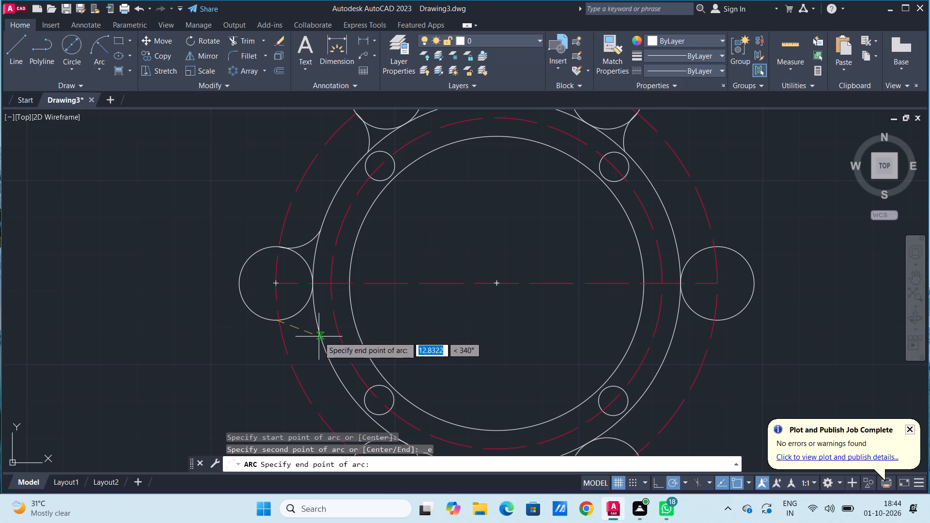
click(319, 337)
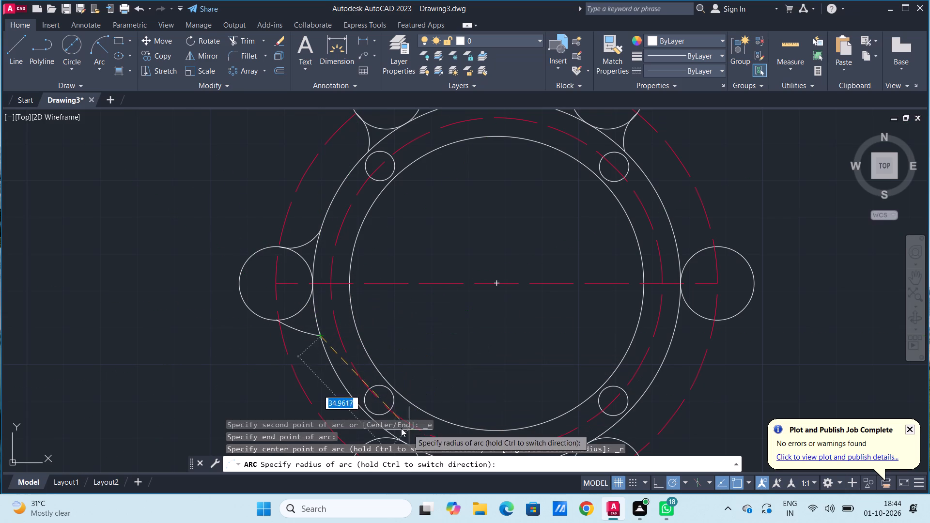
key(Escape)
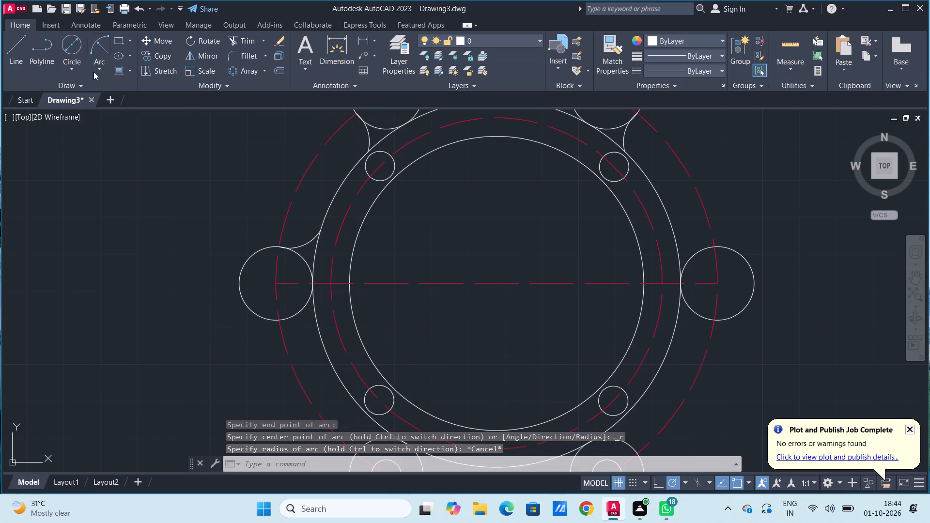
Draw a start-end-radius arc of radius 10 from the 100-diameter circle to the left side circle's bottom quadrant.
click(100, 43)
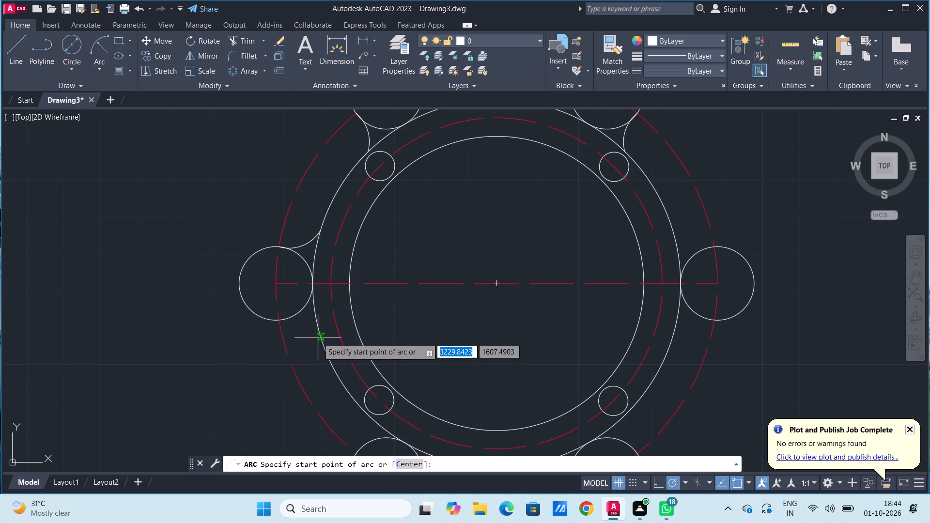
click(320, 337)
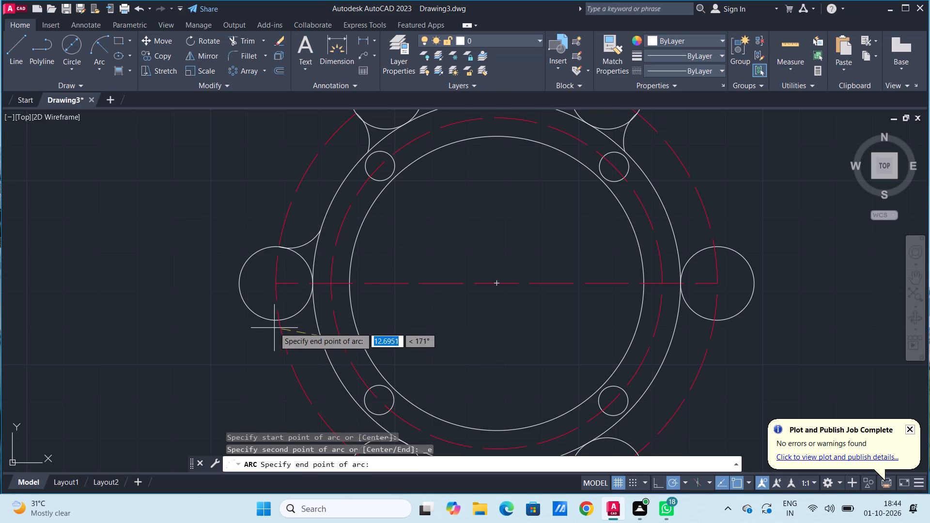
click(277, 322)
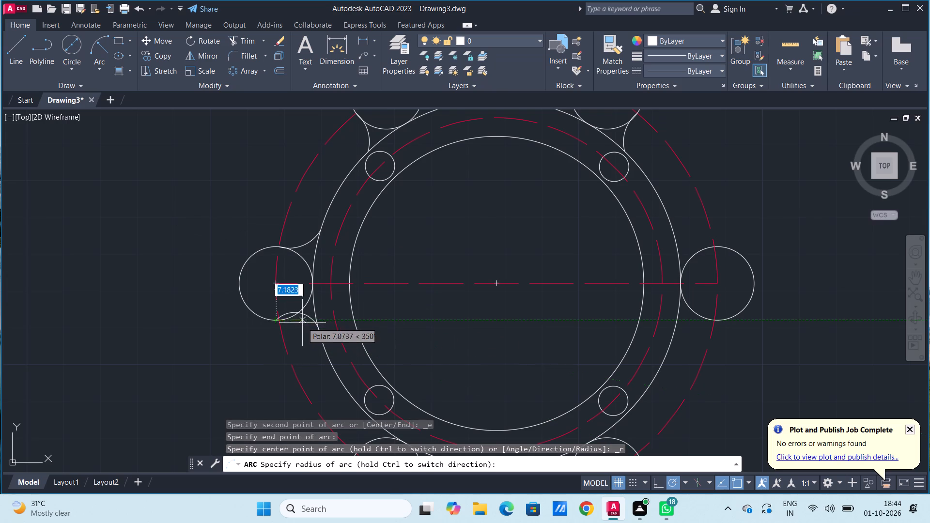
text(10)
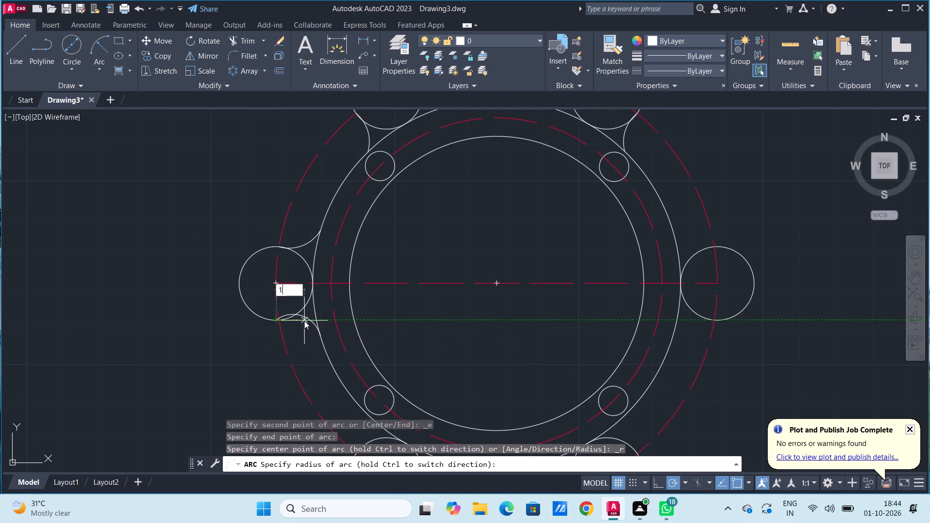
key(Return)
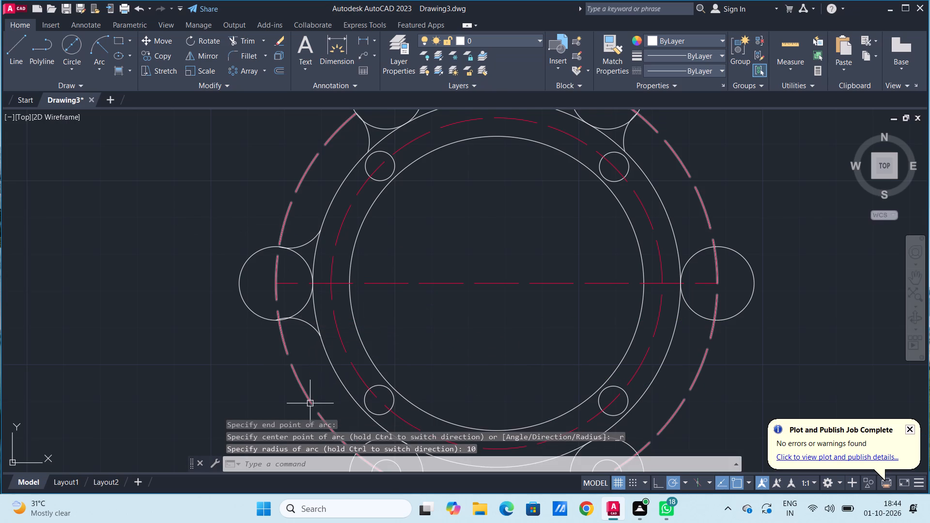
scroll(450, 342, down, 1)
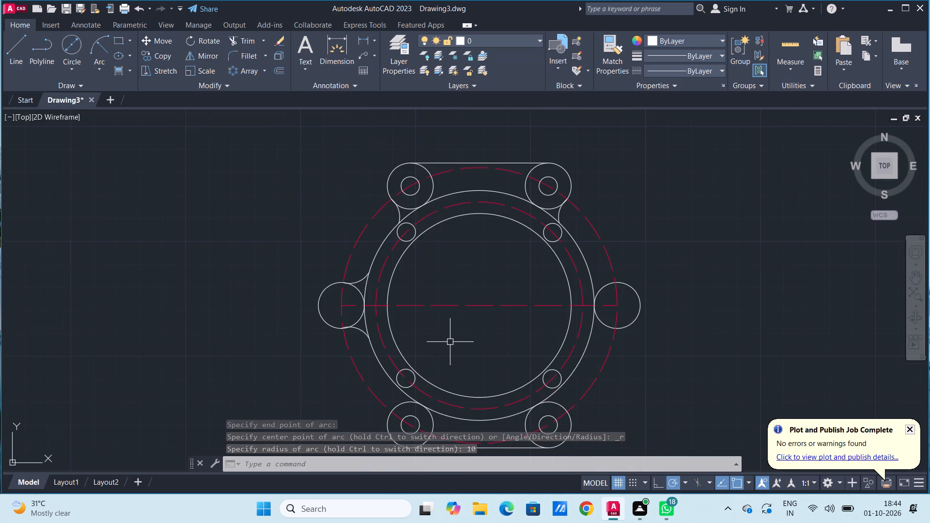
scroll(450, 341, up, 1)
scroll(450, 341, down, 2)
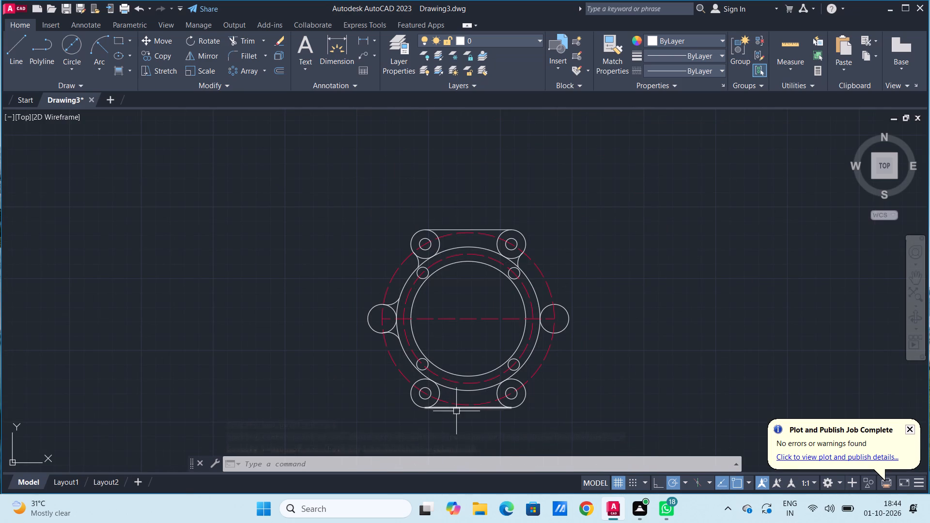
Draw a start-end-radius arc of radius 10 from the lower-left lug's outer circle to the 100-diameter circle.
scroll(456, 409, down, 1)
scroll(454, 392, up, 3)
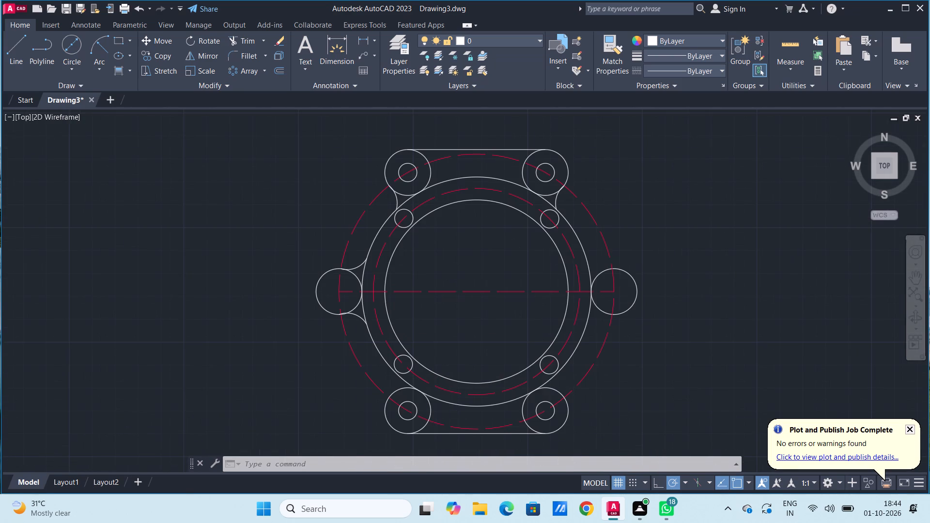
click(97, 46)
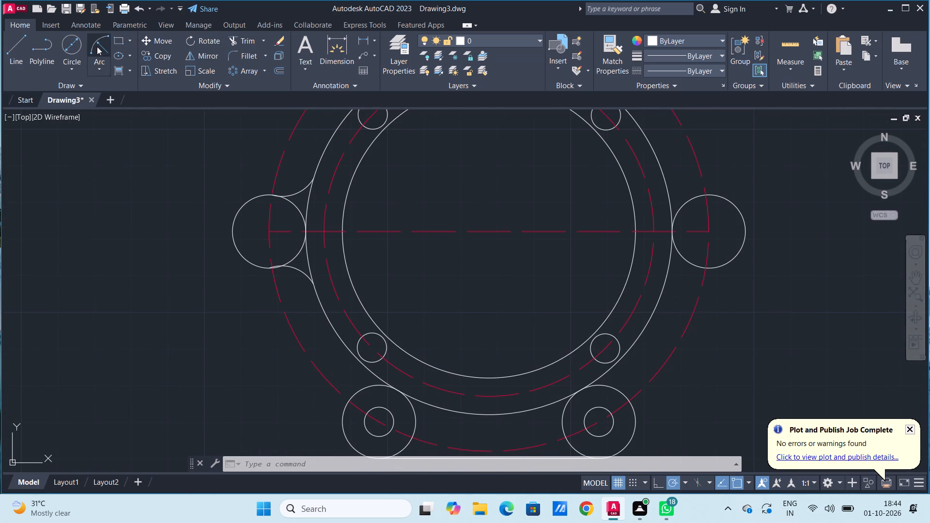
click(351, 403)
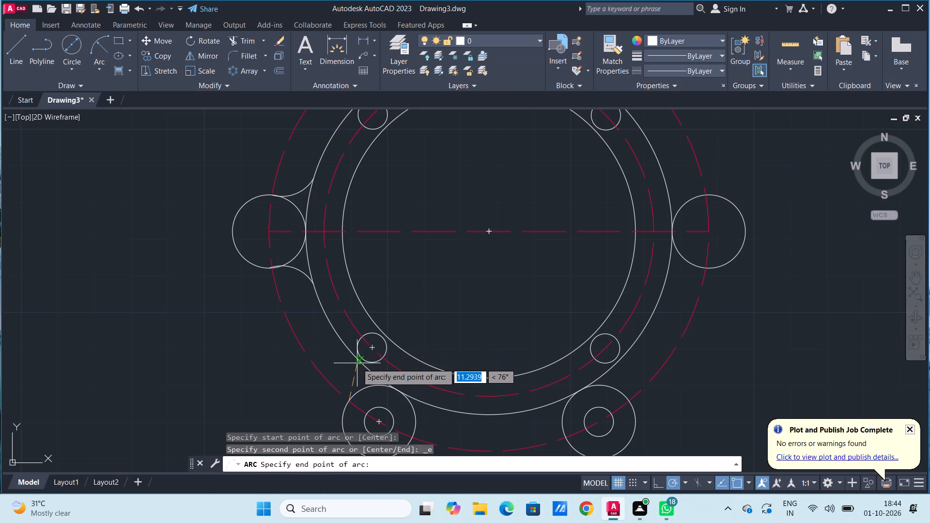
click(358, 361)
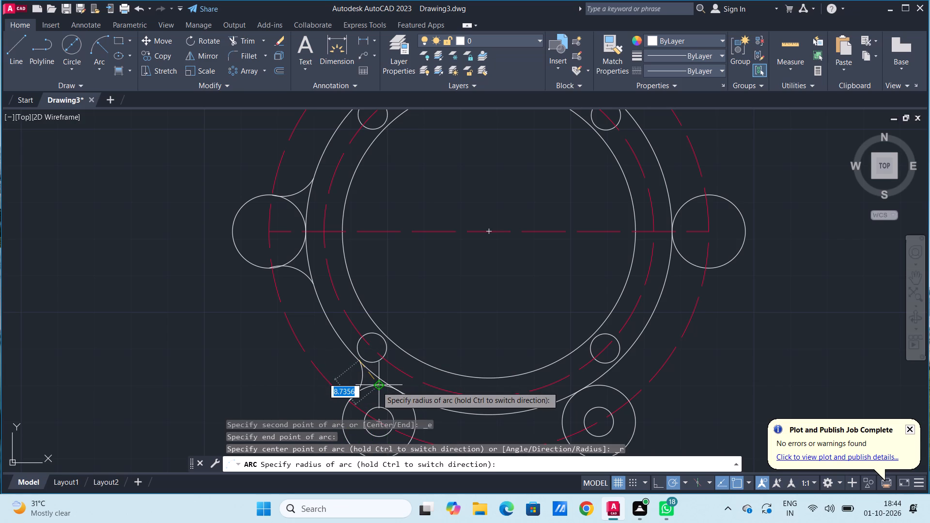
text(10)
key(Return)
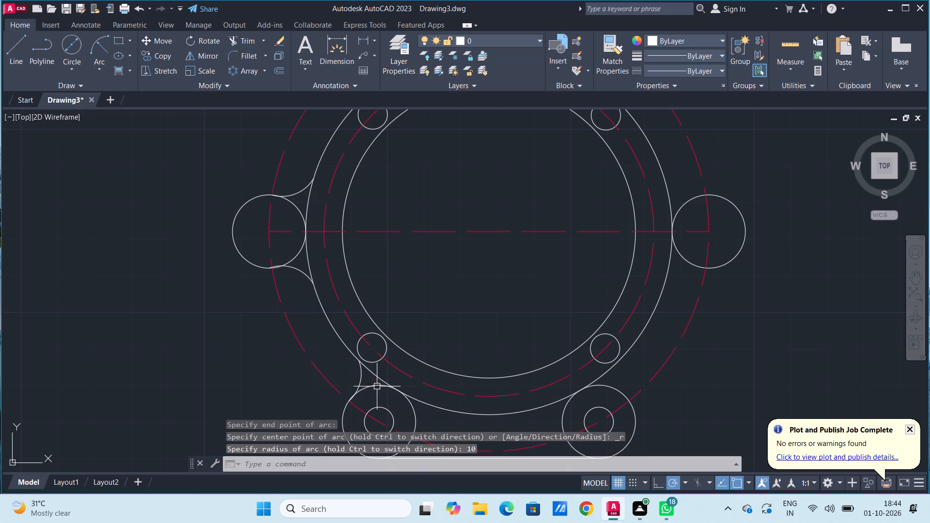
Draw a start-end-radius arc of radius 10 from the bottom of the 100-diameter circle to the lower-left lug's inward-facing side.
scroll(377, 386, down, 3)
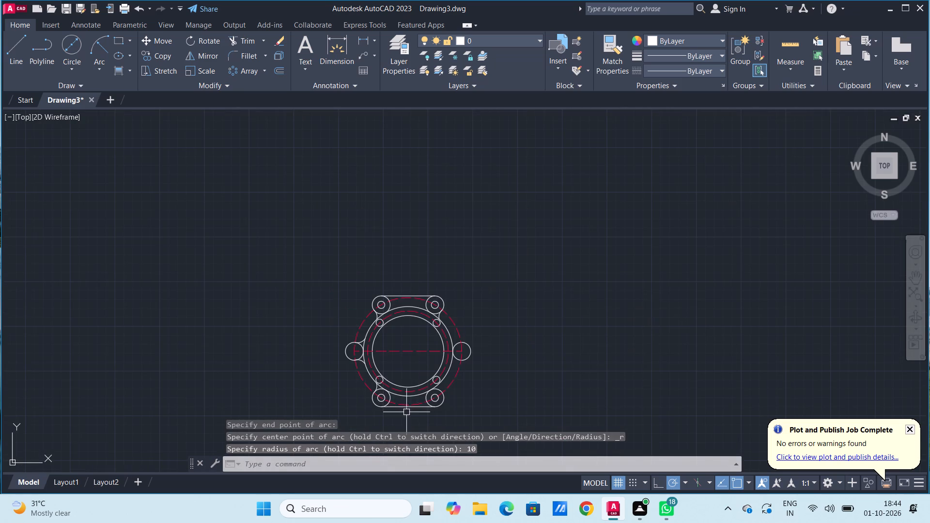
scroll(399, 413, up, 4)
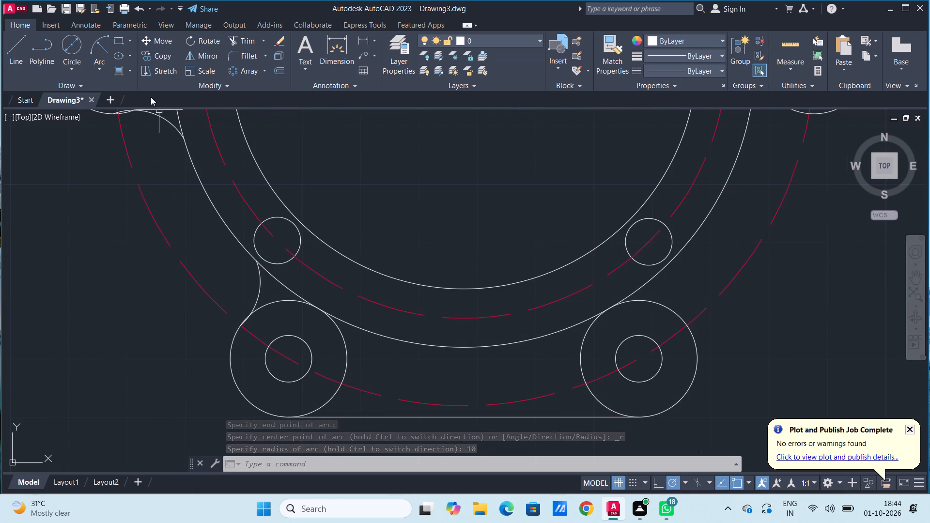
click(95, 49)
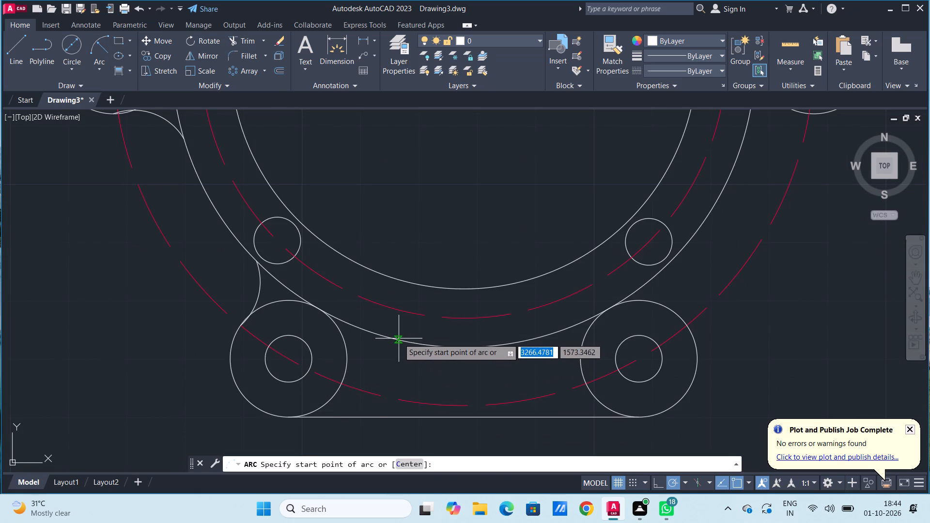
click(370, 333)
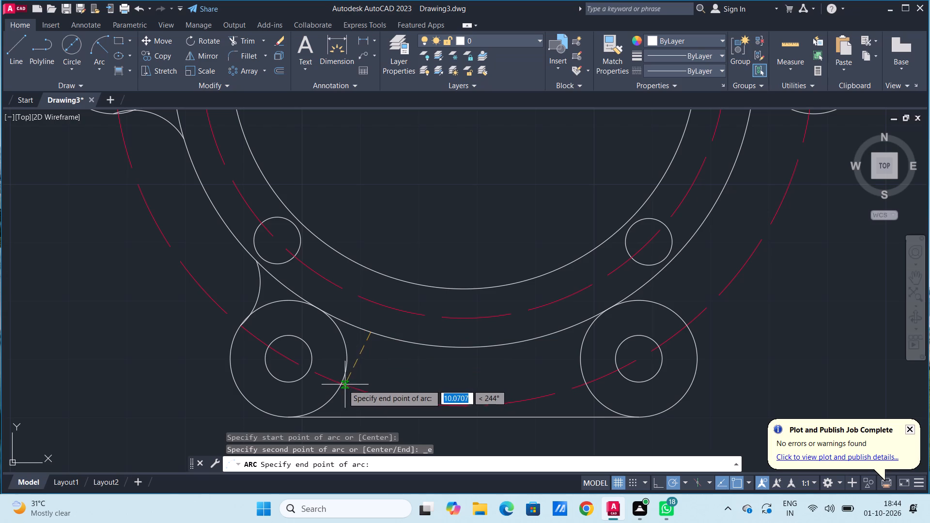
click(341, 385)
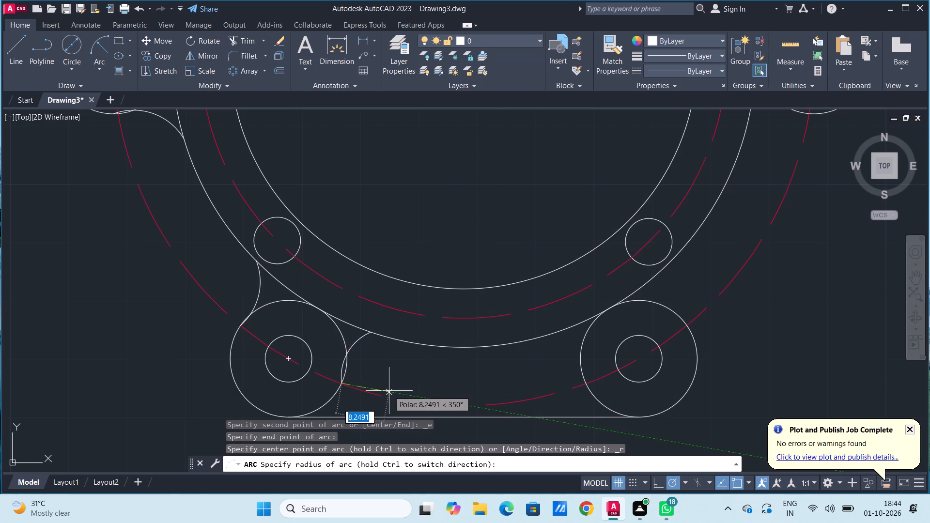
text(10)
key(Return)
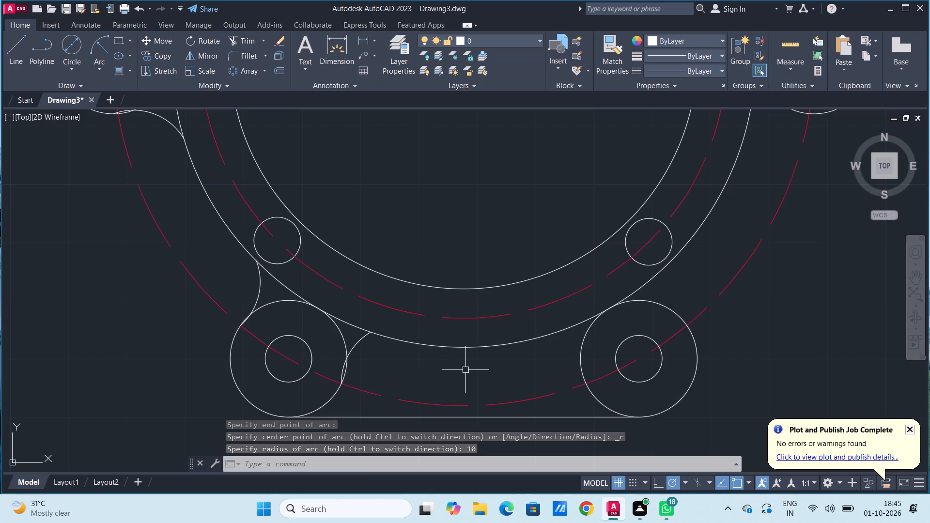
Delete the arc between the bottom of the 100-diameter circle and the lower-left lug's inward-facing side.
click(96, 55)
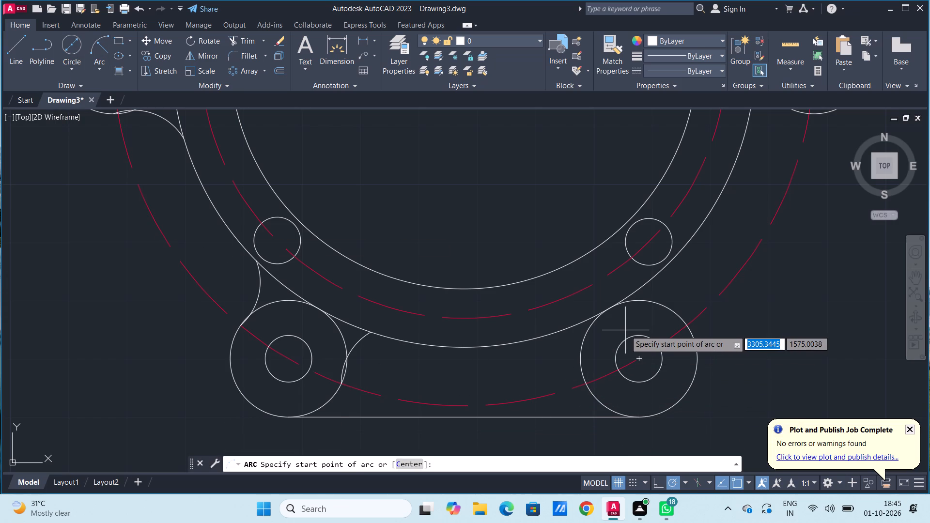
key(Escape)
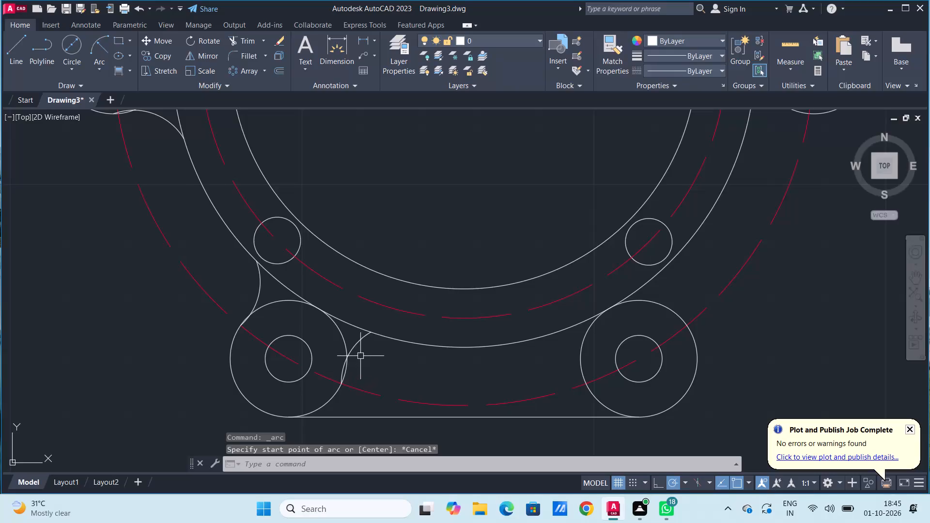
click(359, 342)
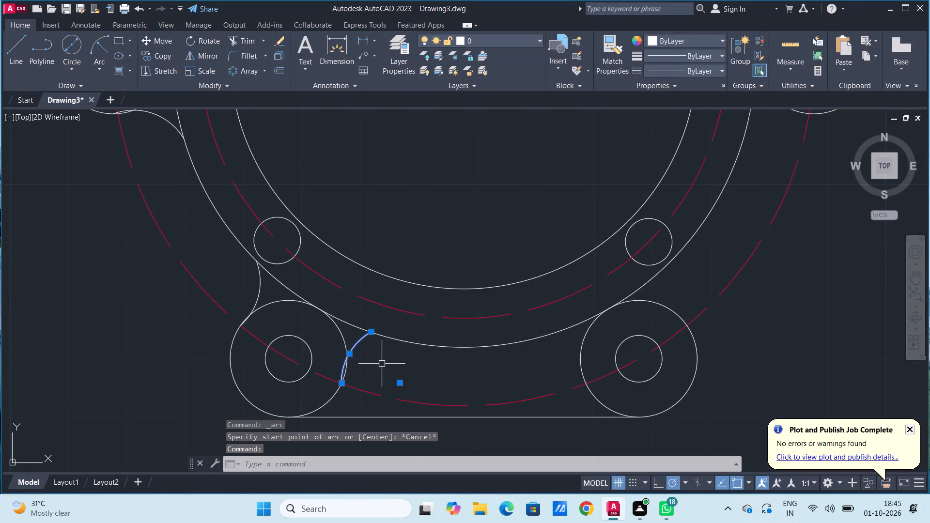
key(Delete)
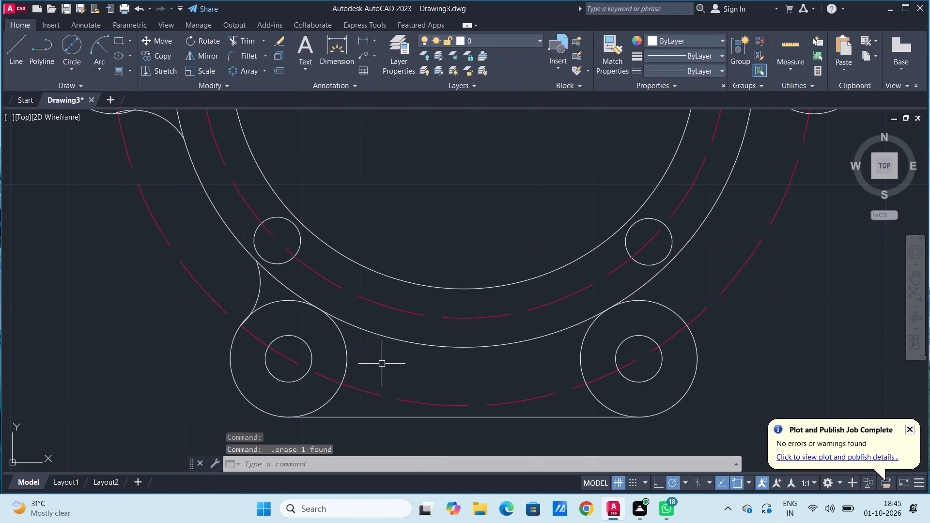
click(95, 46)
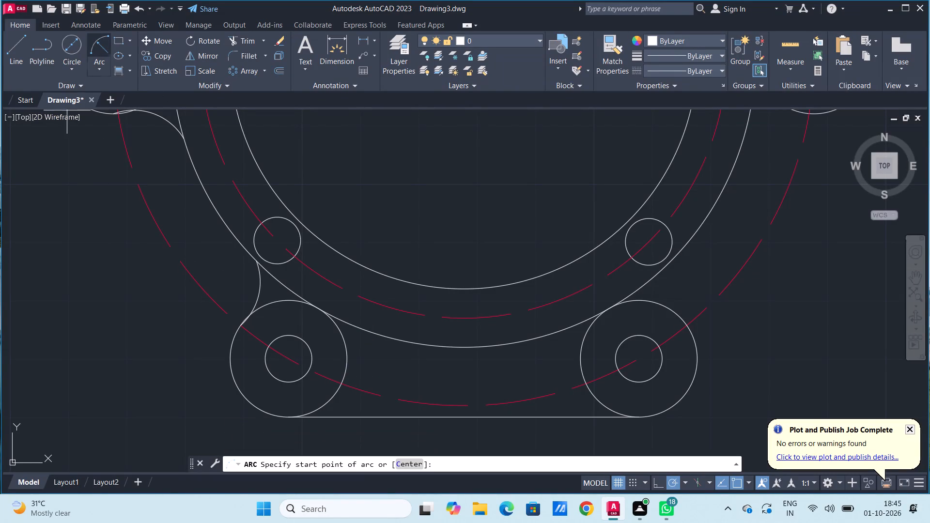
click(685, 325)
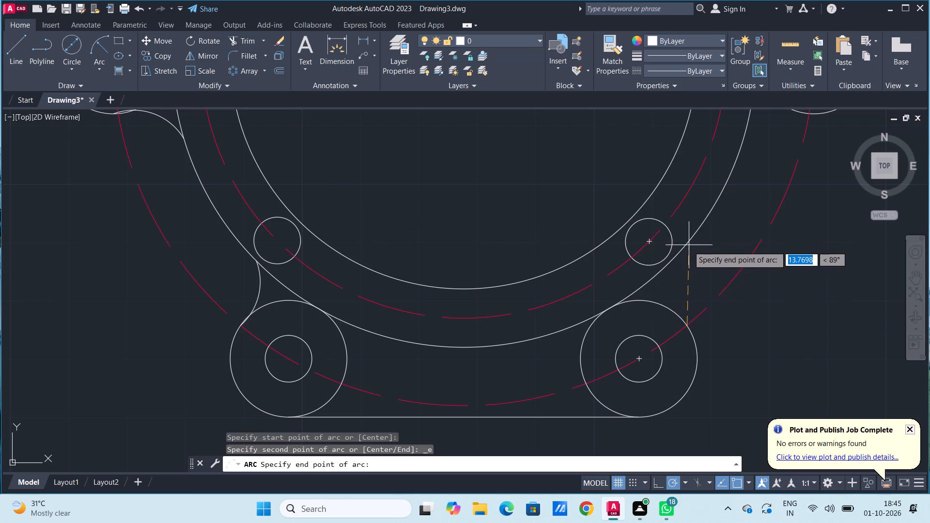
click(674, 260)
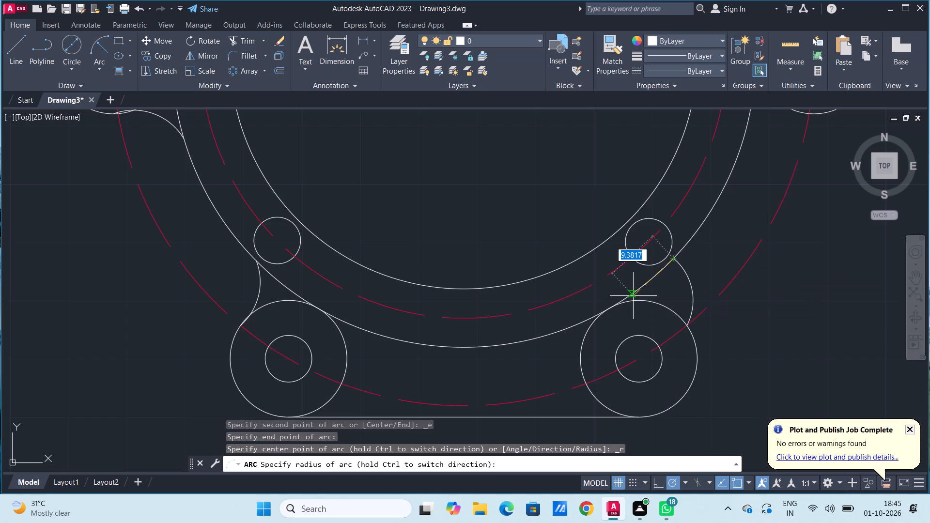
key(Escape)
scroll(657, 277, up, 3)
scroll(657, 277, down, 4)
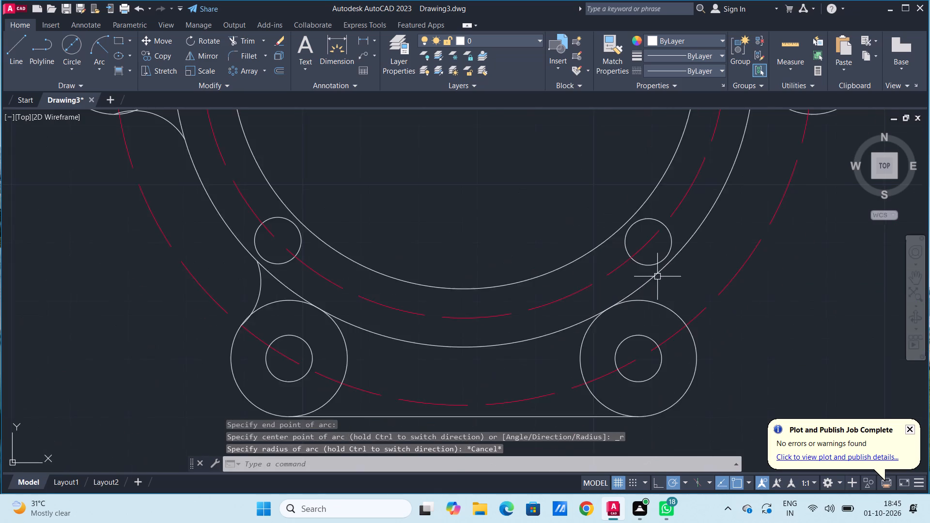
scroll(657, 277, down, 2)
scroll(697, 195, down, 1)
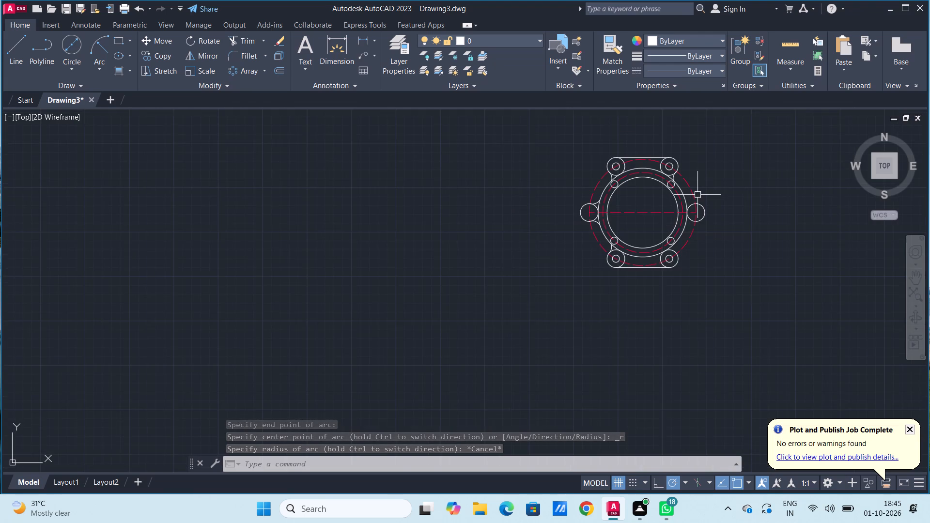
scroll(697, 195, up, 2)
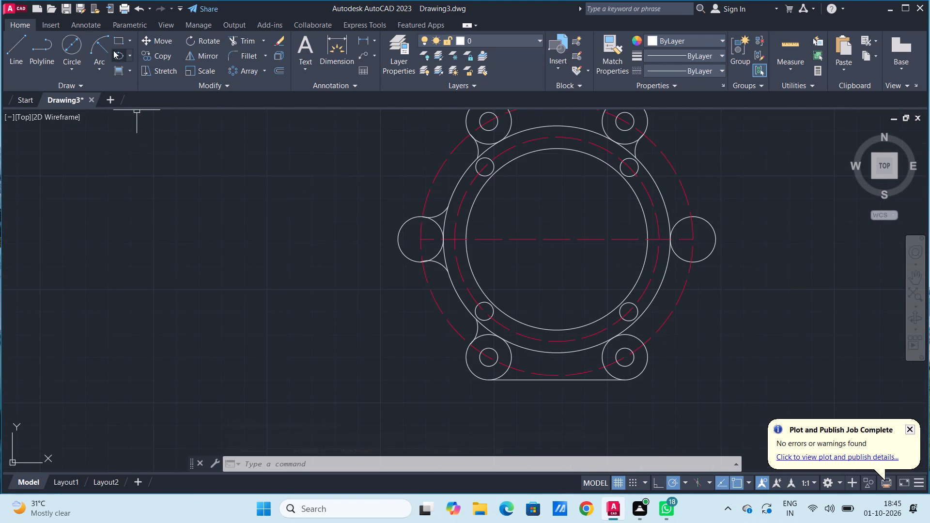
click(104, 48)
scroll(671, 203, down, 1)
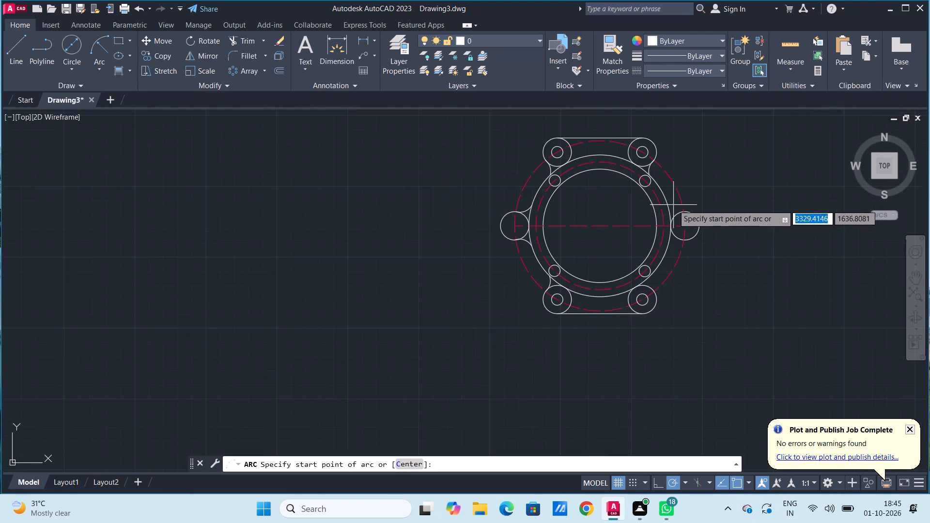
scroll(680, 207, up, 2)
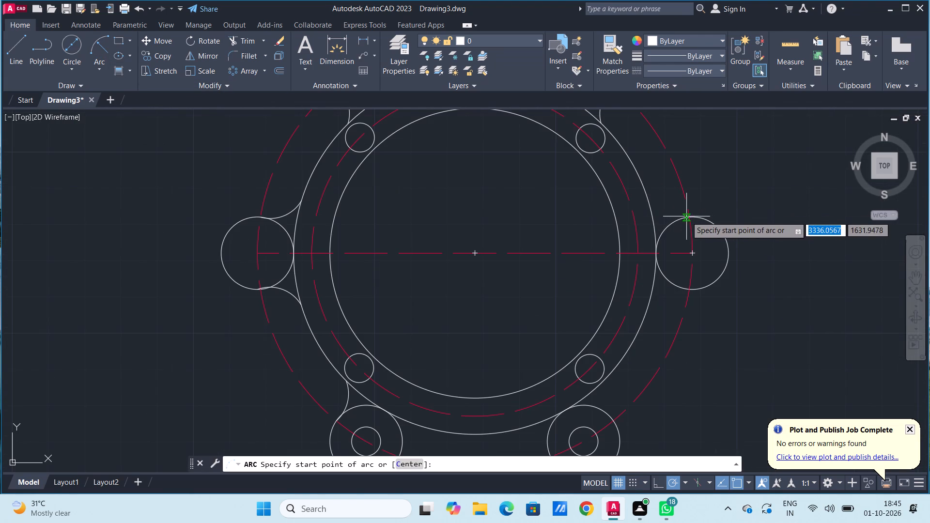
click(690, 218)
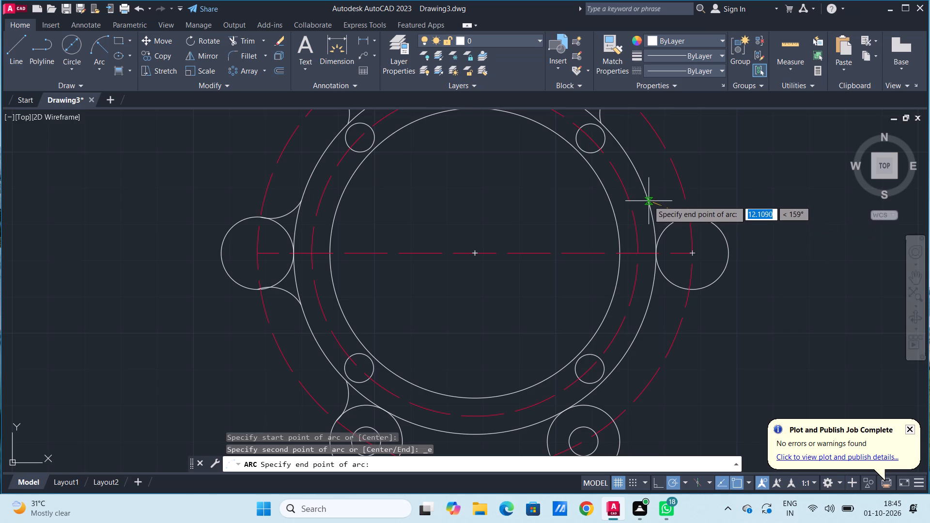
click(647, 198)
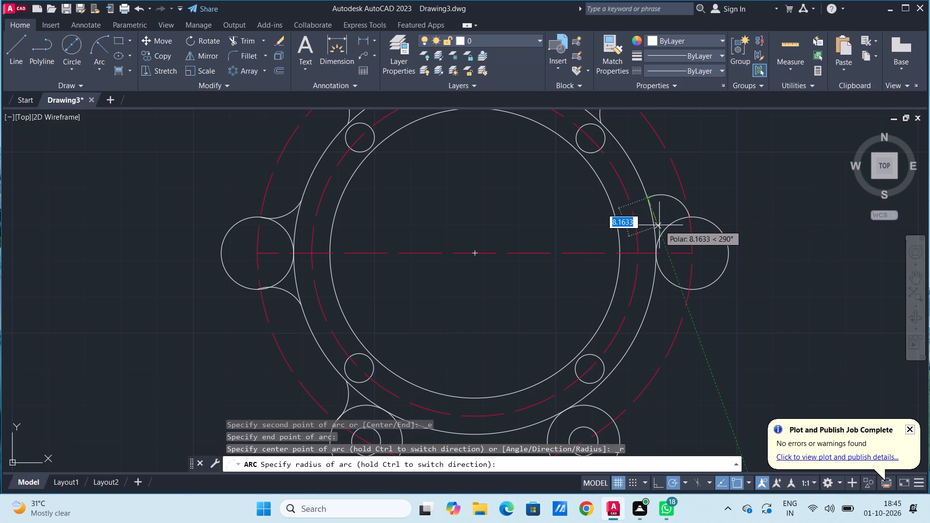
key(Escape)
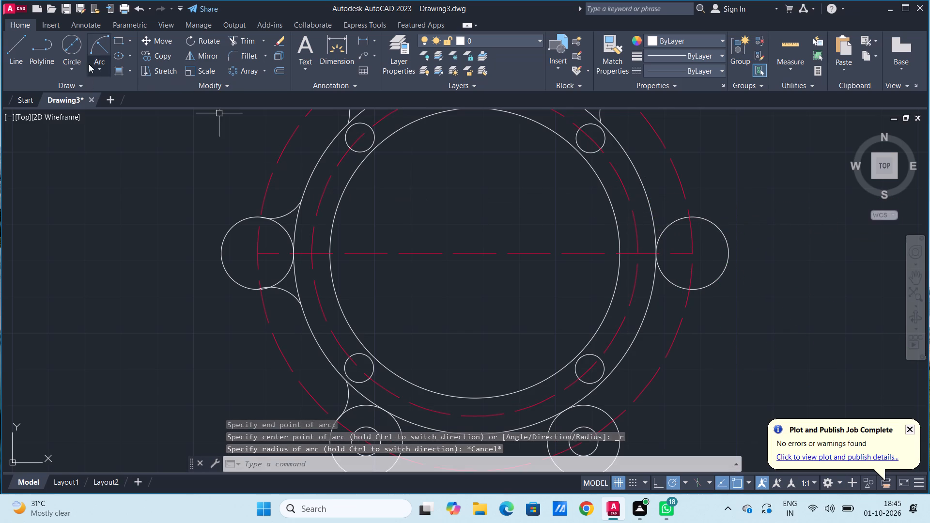
Draw a start-end-radius arc of radius 10 from the 100-diameter circle to the top of the right side circle.
click(101, 48)
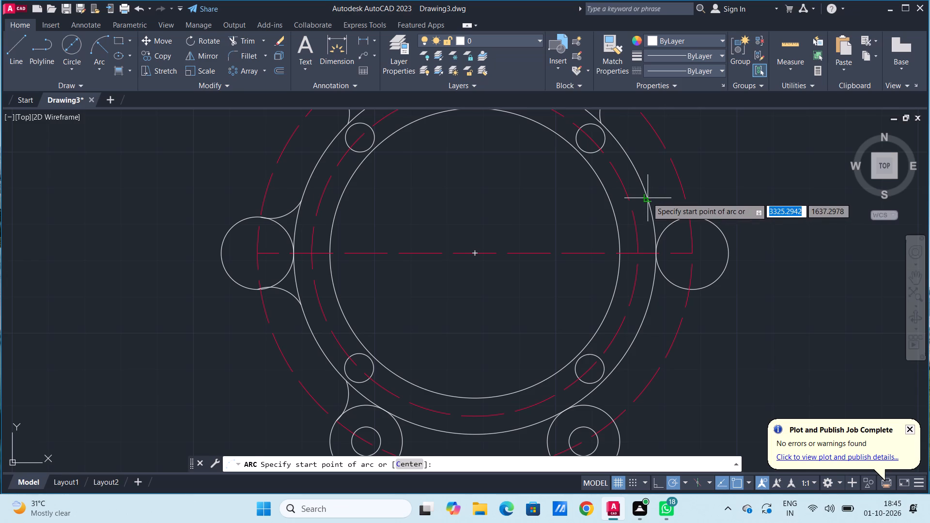
click(647, 198)
click(691, 218)
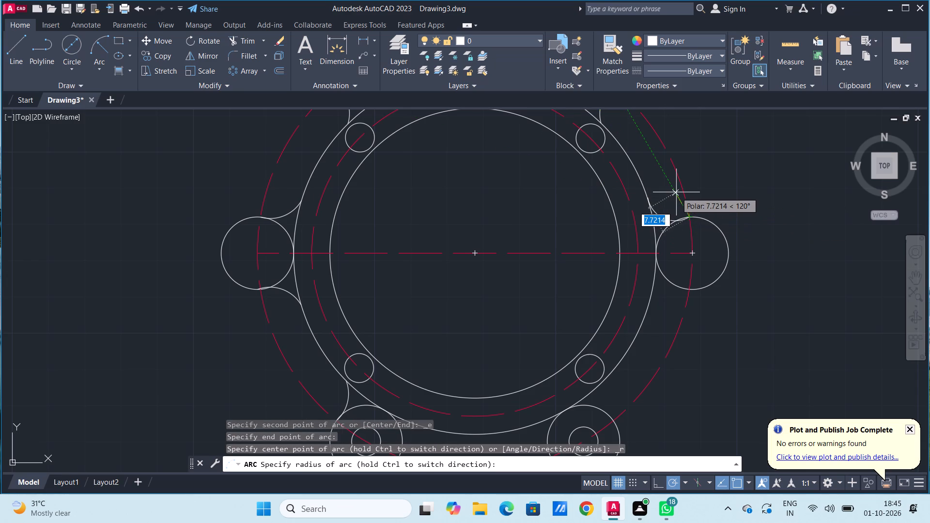
text(10)
key(Return)
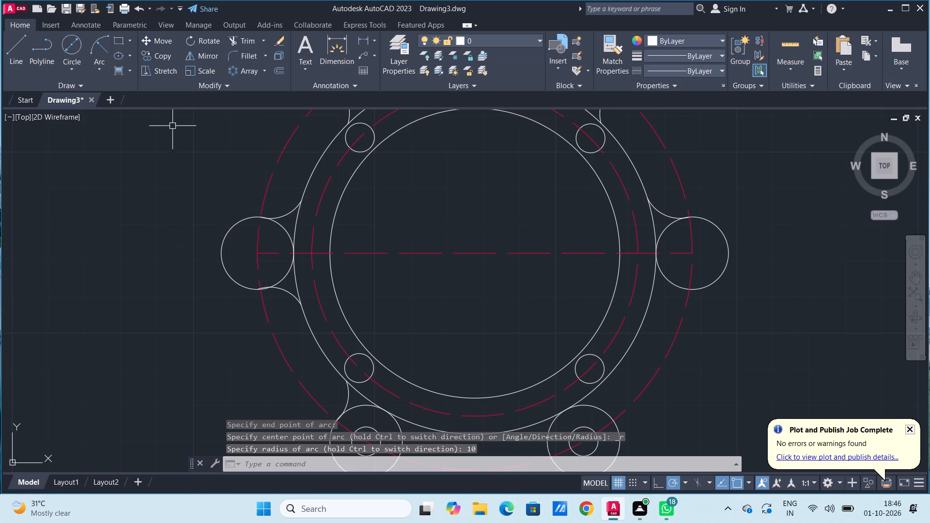
Draw a start-end-radius arc of radius 10 from the bottom of the right side circle to the 100-diameter circle.
click(95, 45)
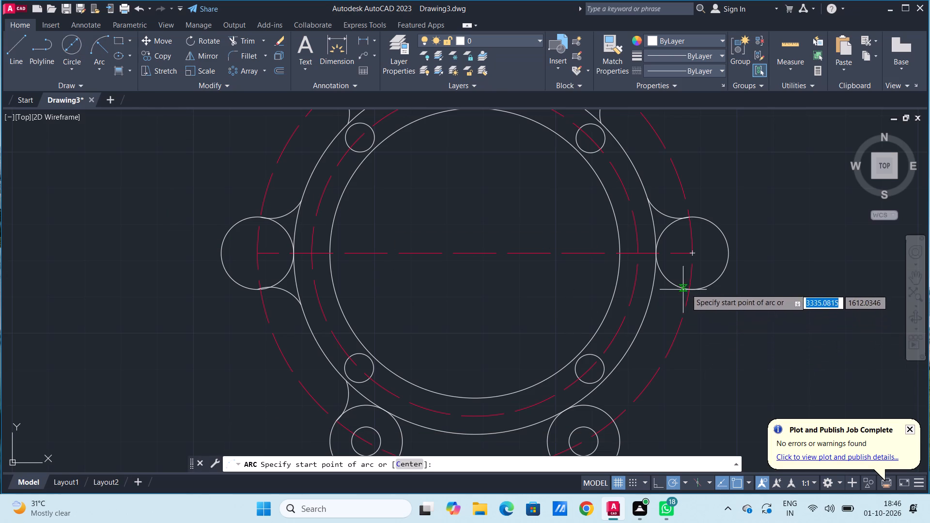
click(691, 290)
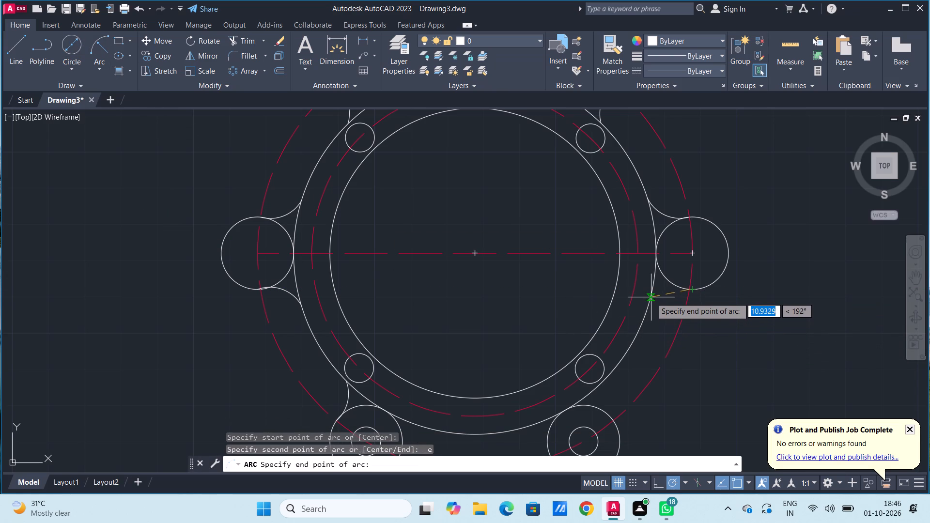
click(647, 311)
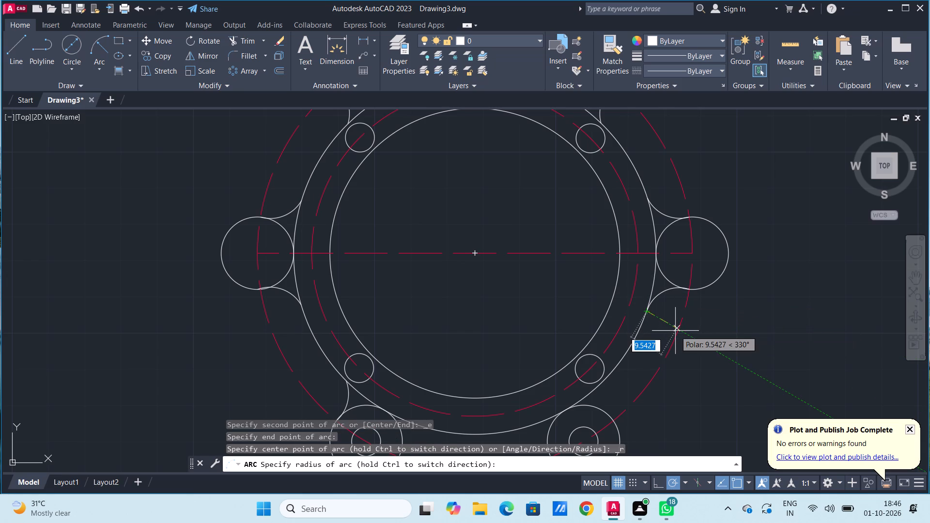
text(10)
key(Return)
Draw a start-end-radius arc of radius 10 from the 100-diameter circle to the lower-right lug's outer circle.
scroll(675, 331, down, 1)
scroll(684, 394, up, 1)
middle_drag(676, 395, 673, 349)
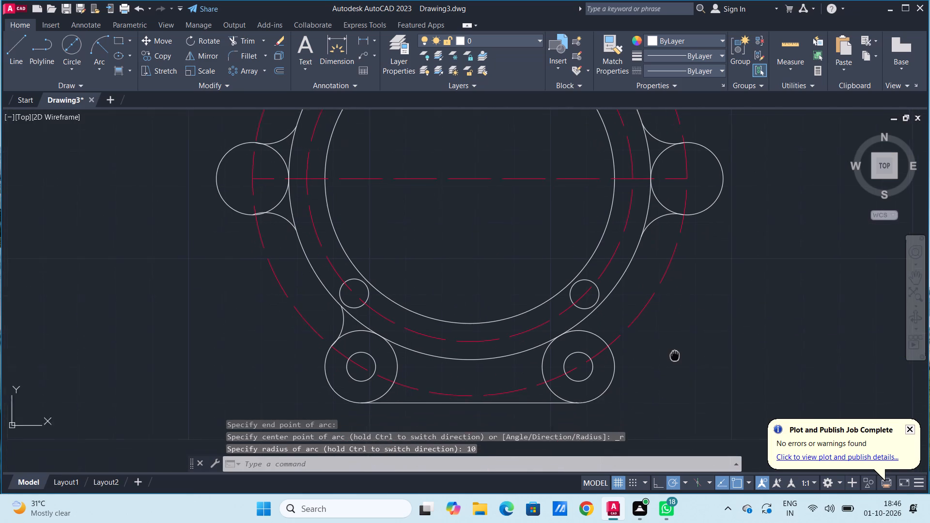
middle_drag(673, 349, 670, 346)
click(89, 46)
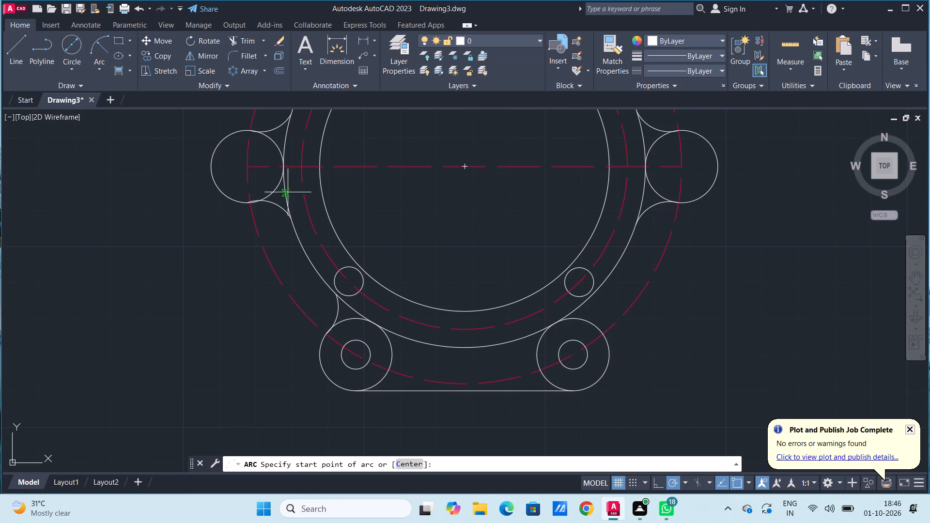
click(603, 284)
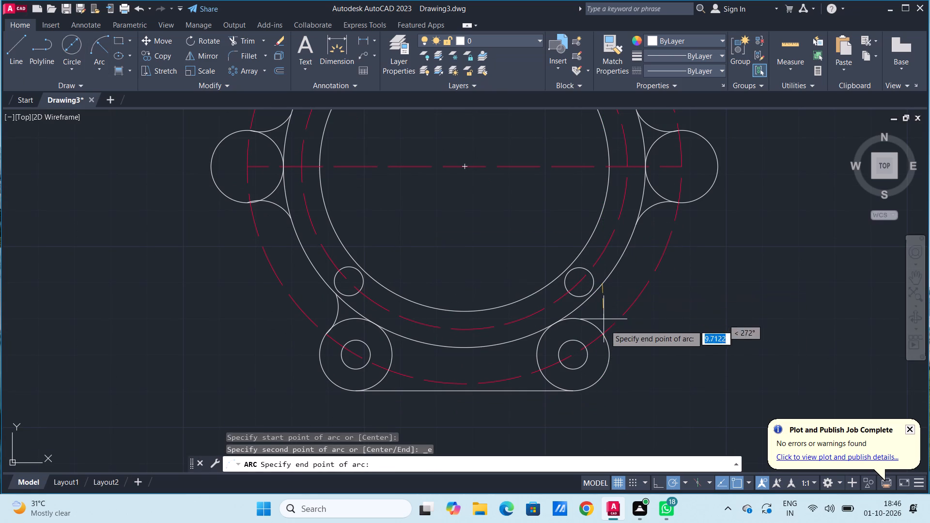
click(604, 333)
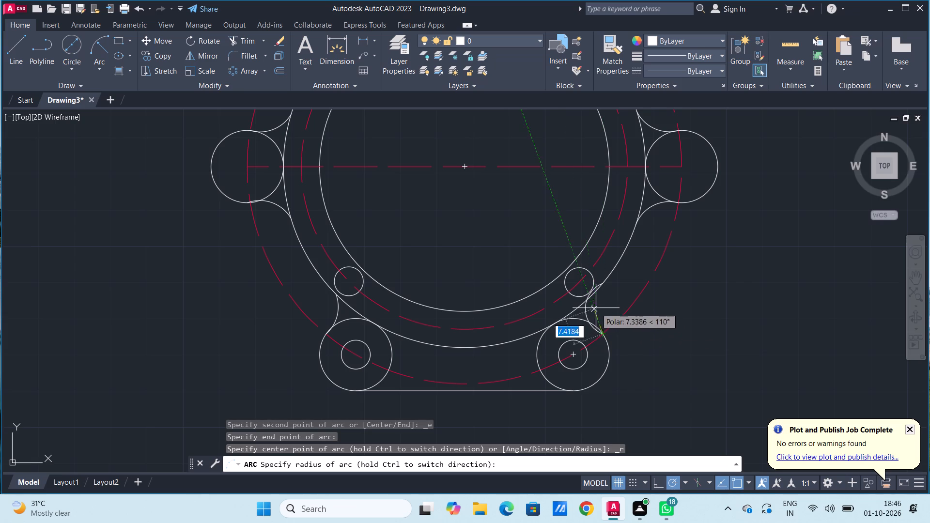
text(10)
key(Return)
key(Escape)
key(Escape)
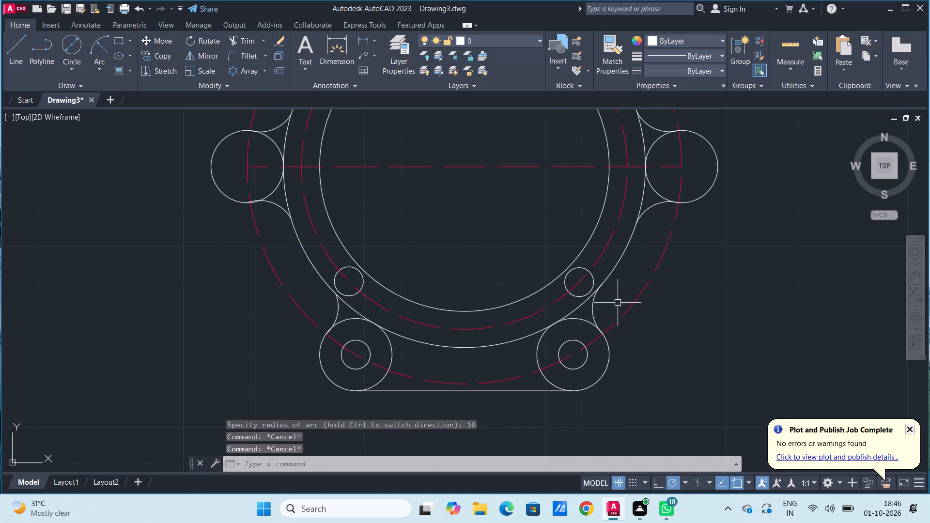
key(Escape)
Trim the inward-facing portions of the two upper lugs' outer circles and the top of the 100-diameter circle between them.
scroll(618, 303, up, 1)
scroll(618, 303, down, 2)
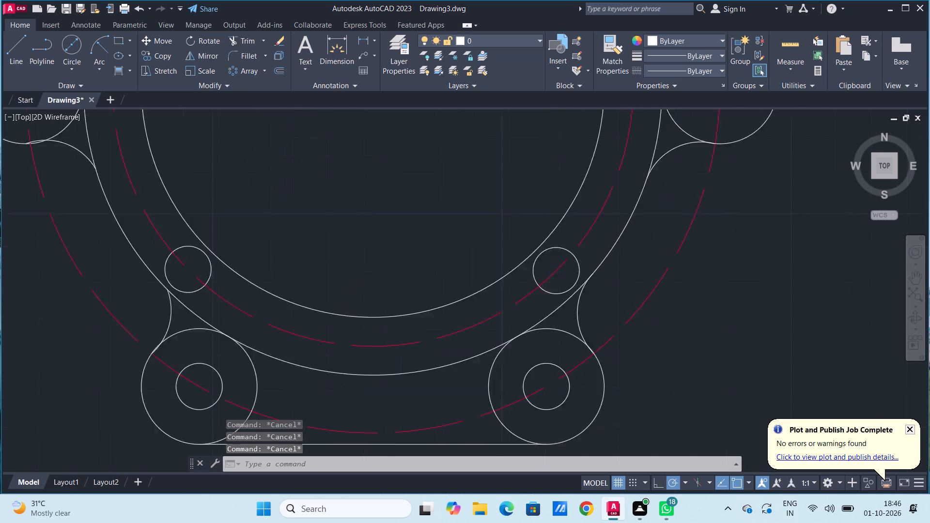
scroll(603, 259, down, 3)
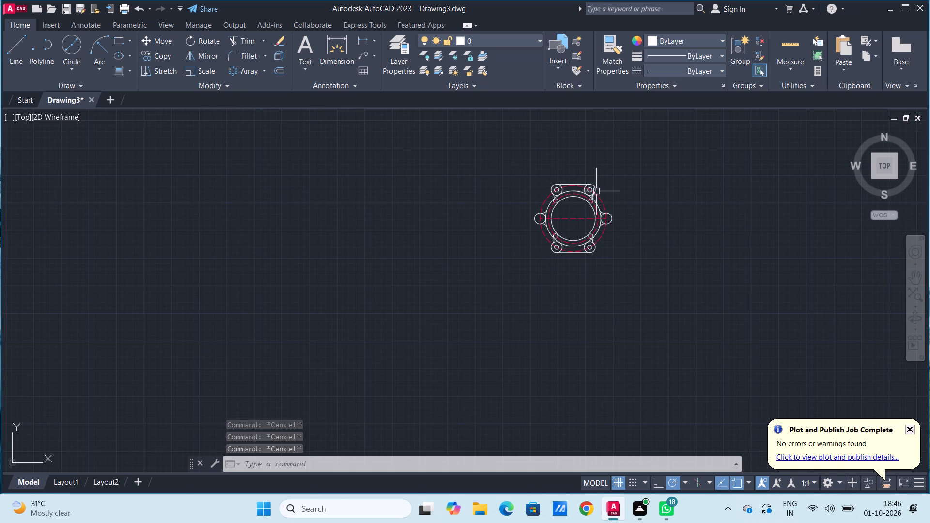
scroll(596, 191, up, 2)
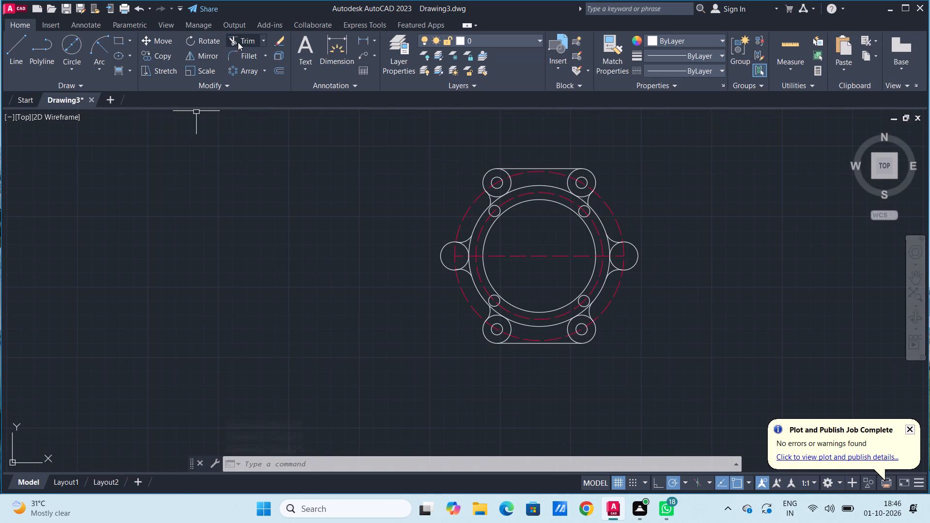
click(238, 42)
scroll(515, 195, down, 1)
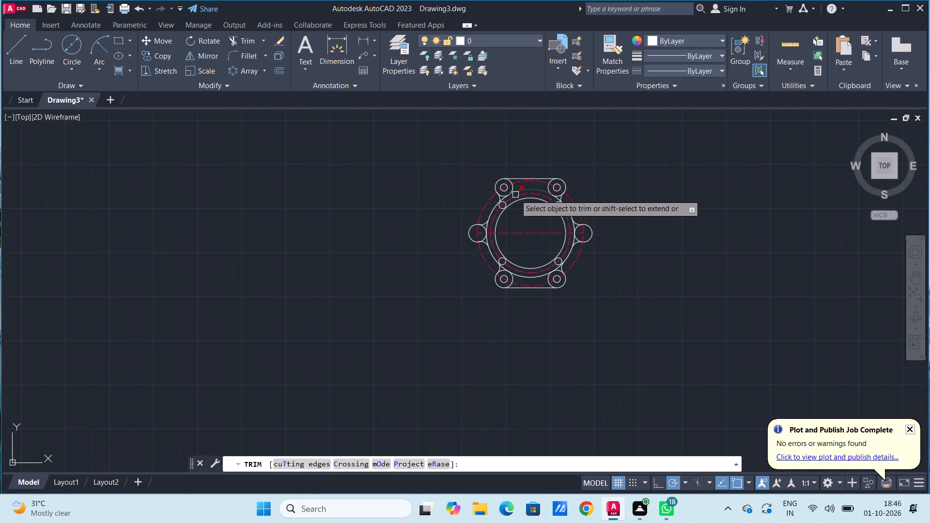
scroll(516, 195, up, 2)
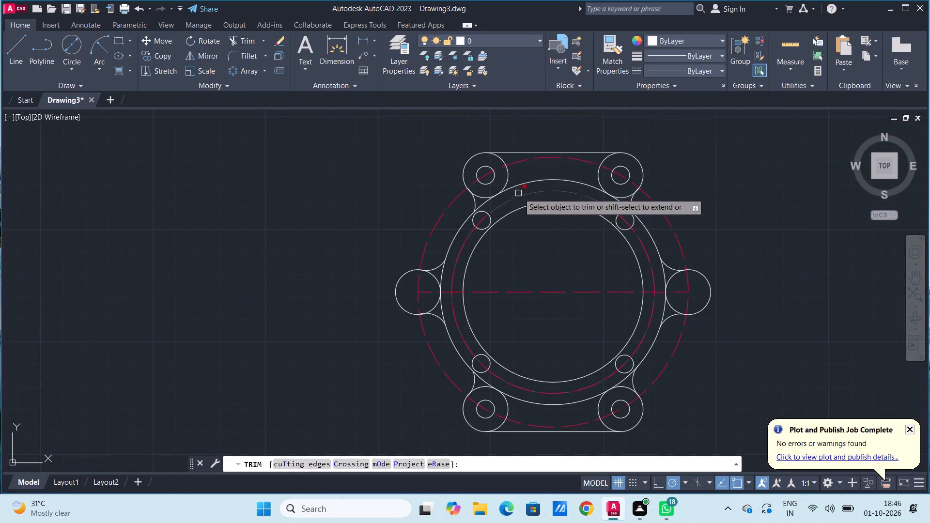
click(509, 181)
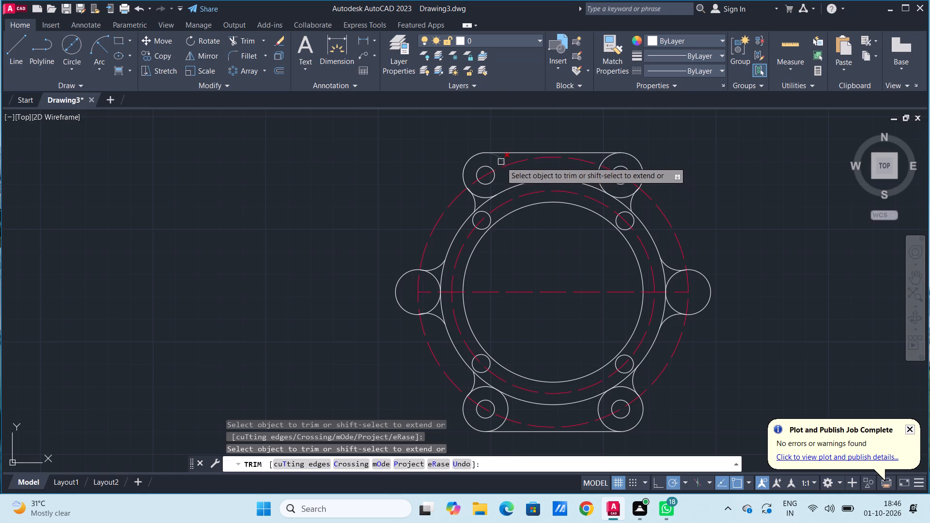
click(501, 162)
click(486, 196)
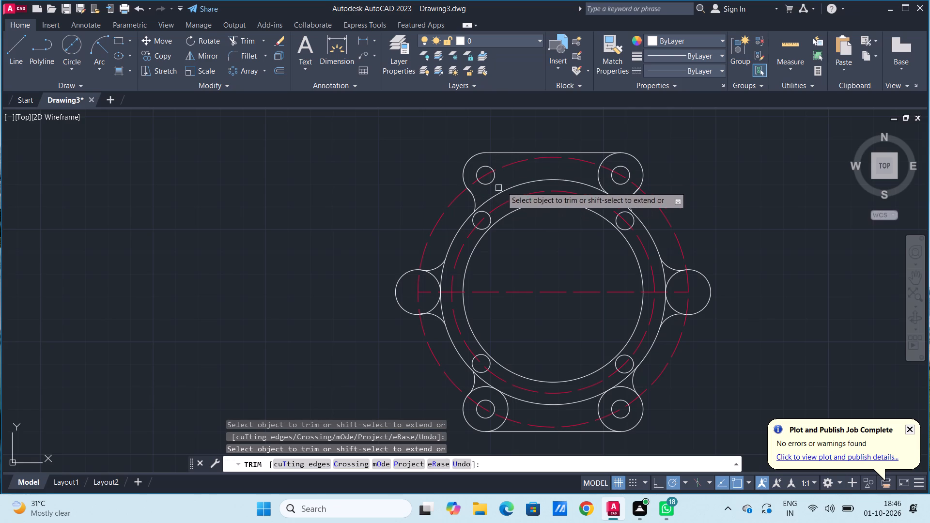
click(598, 178)
click(605, 160)
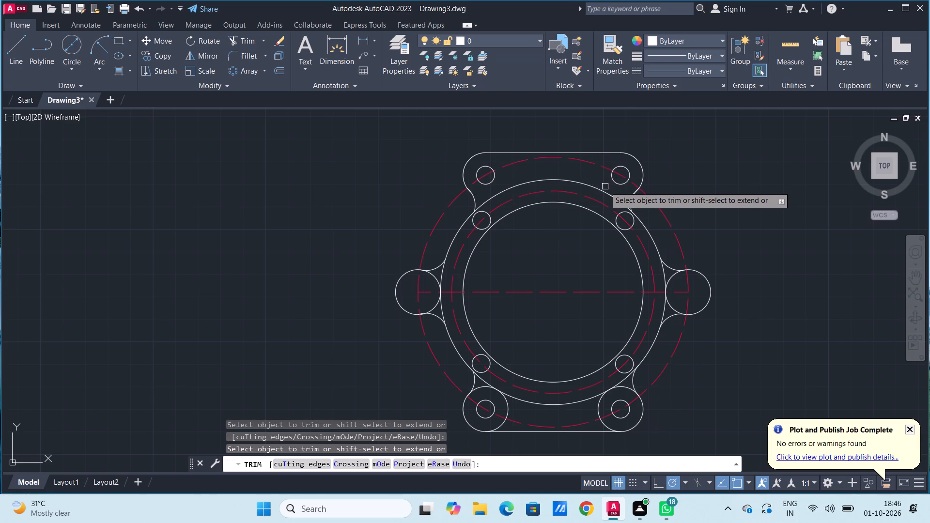
click(579, 181)
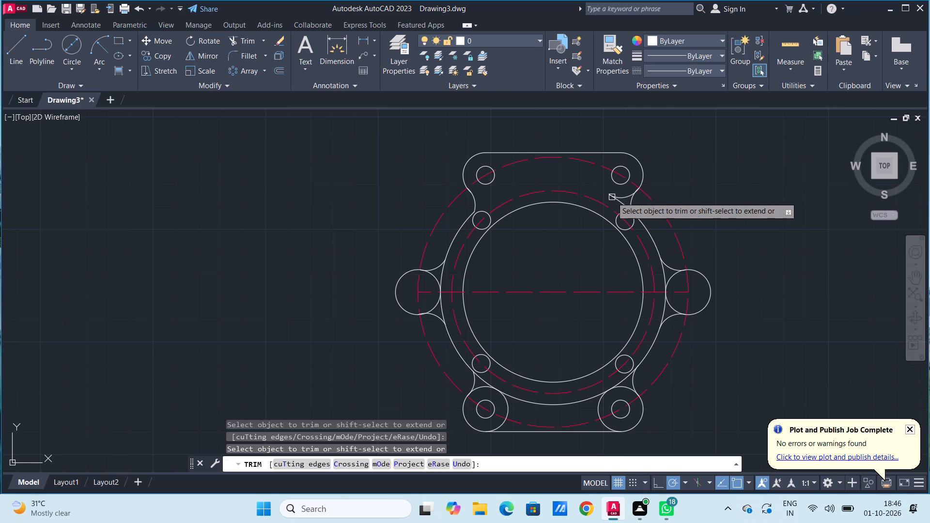
click(613, 197)
click(619, 197)
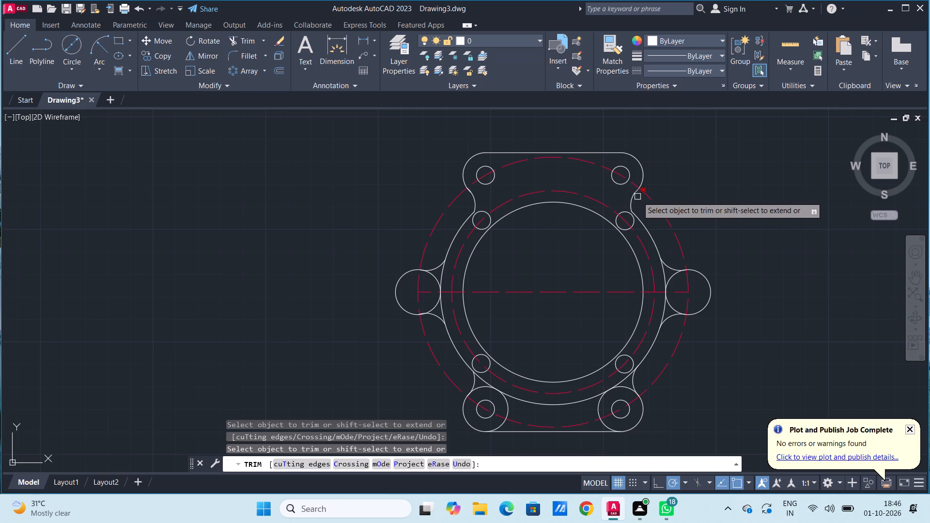
Trim the overlapping slivers where the radius 10 arcs meet the upper-right and upper-left lugs.
scroll(637, 197, up, 4)
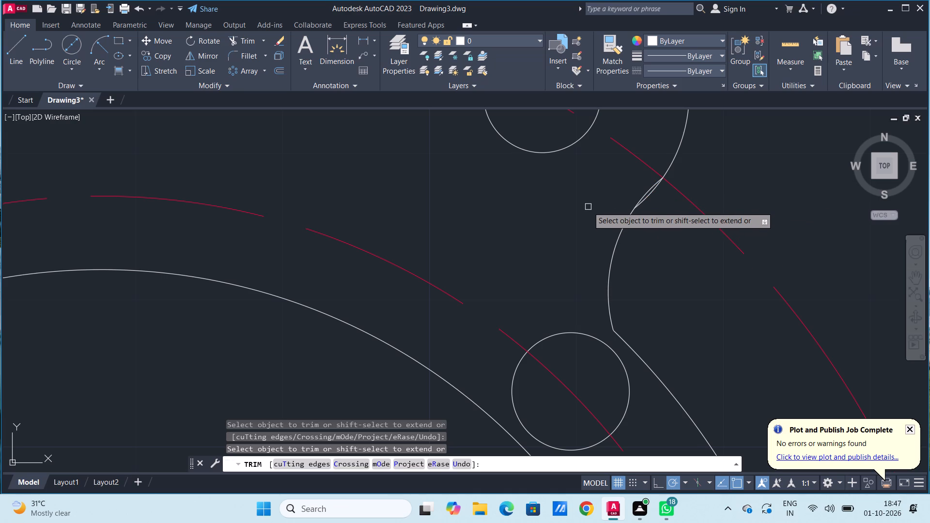
click(652, 196)
scroll(677, 246, down, 2)
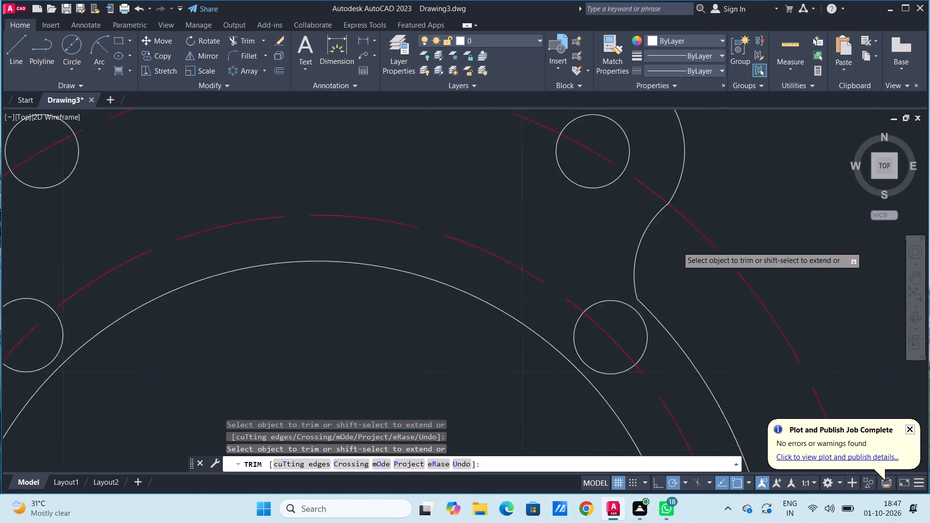
scroll(677, 246, down, 1)
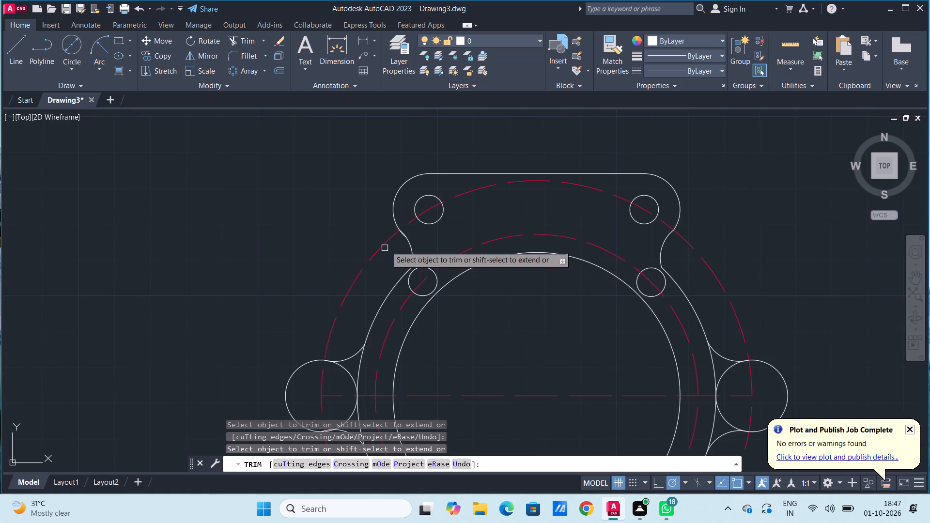
scroll(419, 234, up, 3)
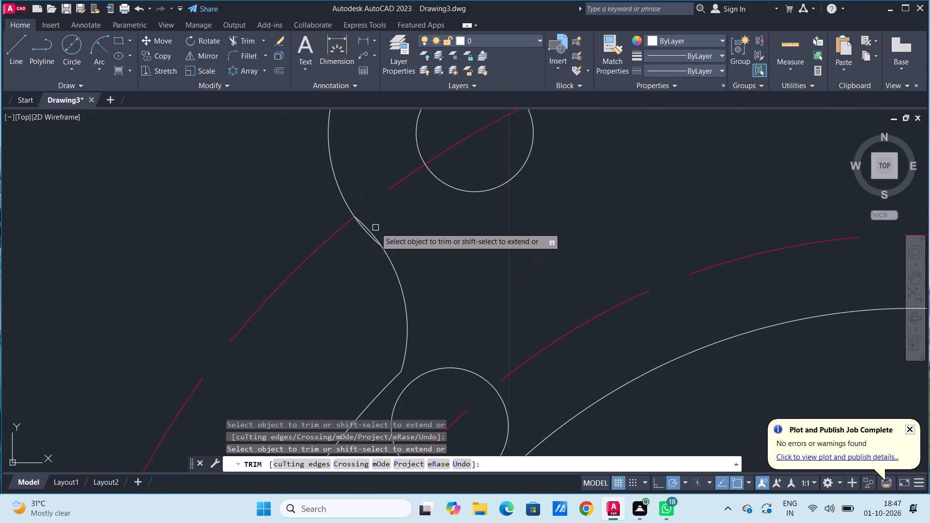
click(374, 231)
scroll(408, 281, up, 1)
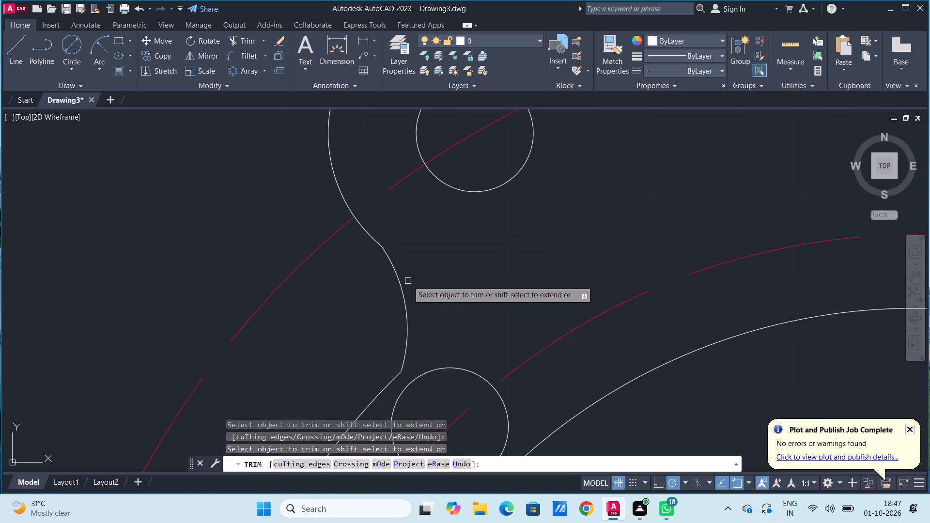
scroll(408, 281, up, 2)
Trim the 100-diameter circle's segments between the blend arcs at the left side circle and the upper segment at the right side circle.
scroll(408, 281, down, 6)
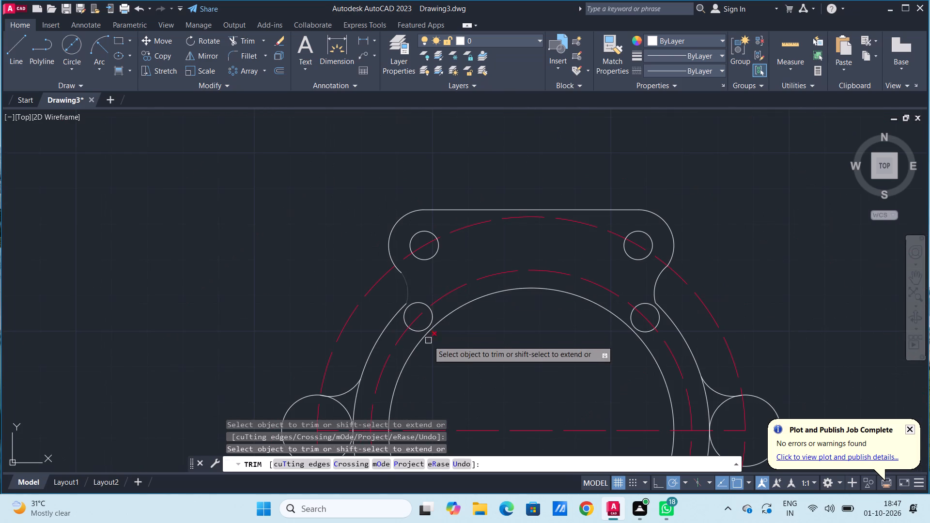
scroll(447, 354, down, 2)
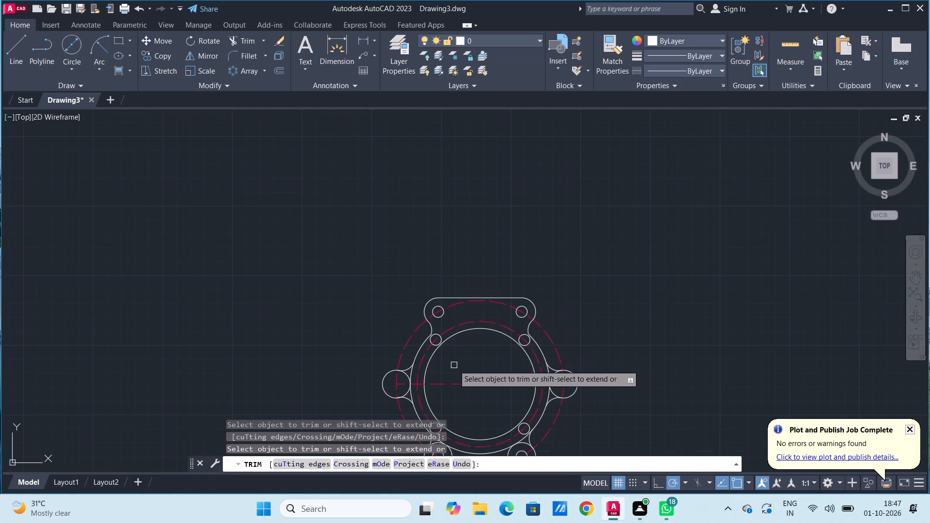
middle_drag(454, 365, 467, 233)
scroll(423, 260, down, 1)
scroll(423, 260, up, 2)
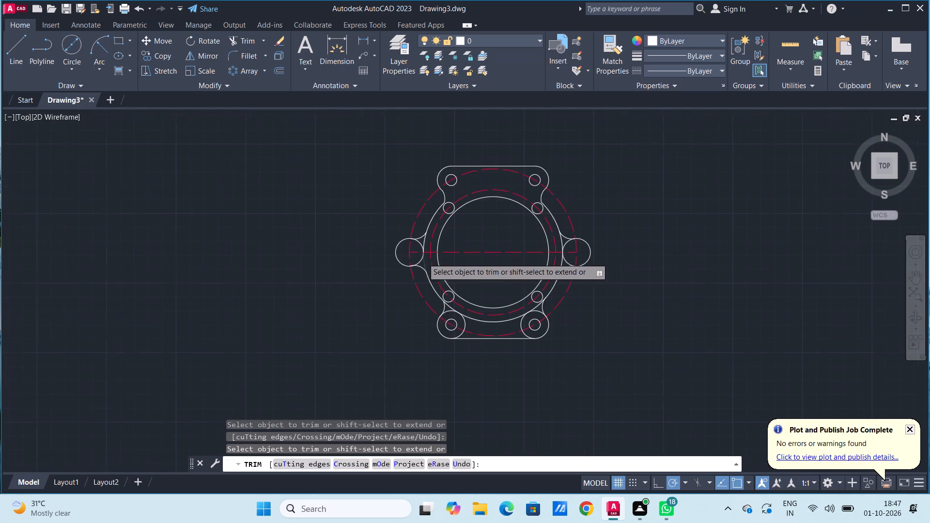
scroll(428, 227, up, 1)
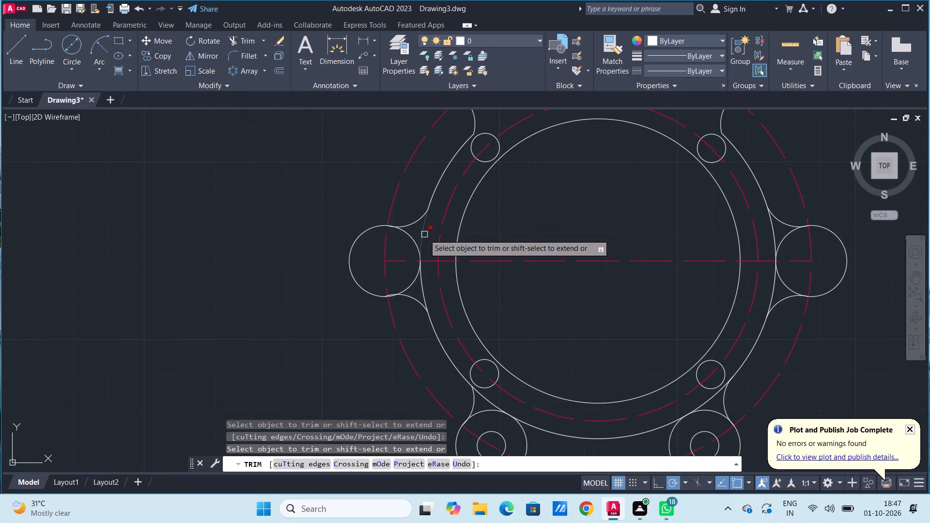
click(424, 234)
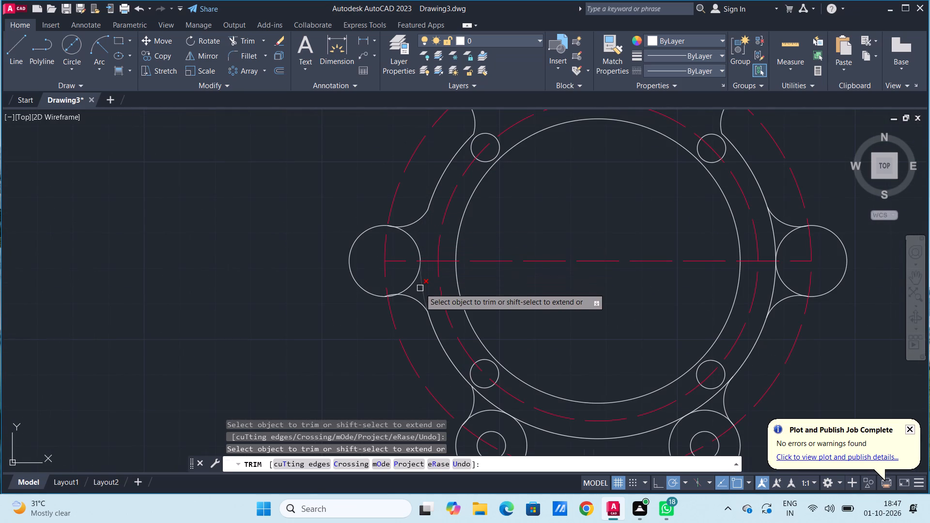
click(421, 290)
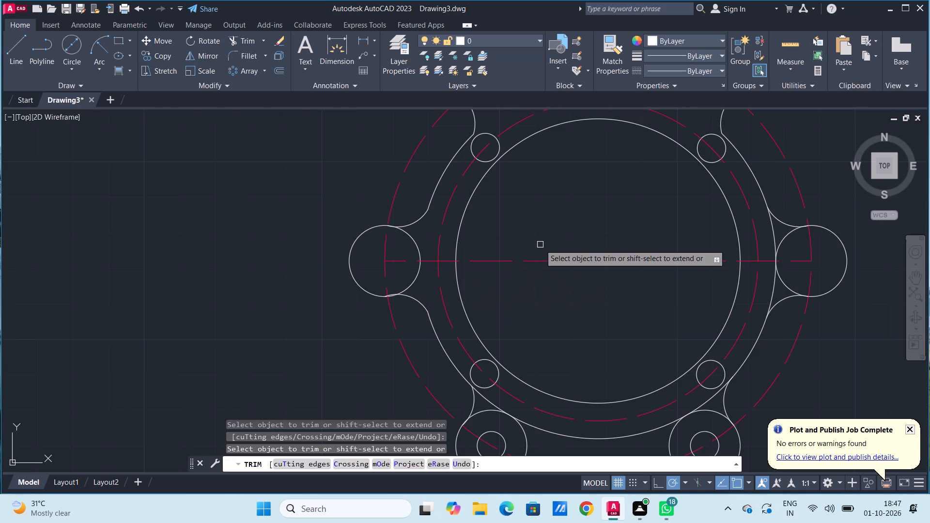
scroll(540, 245, down, 1)
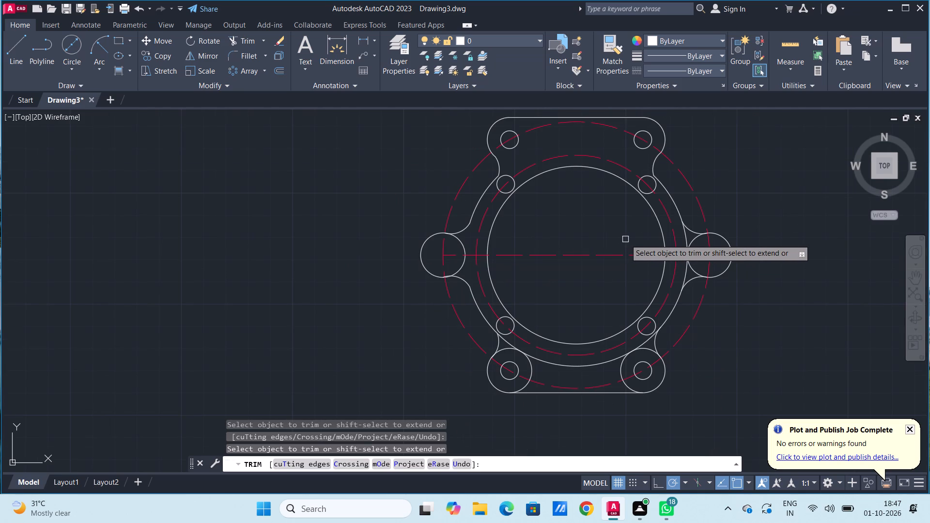
click(682, 237)
Trim the end of the radius 10 arc that overlaps the top of the right side circle.
scroll(700, 242, down, 1)
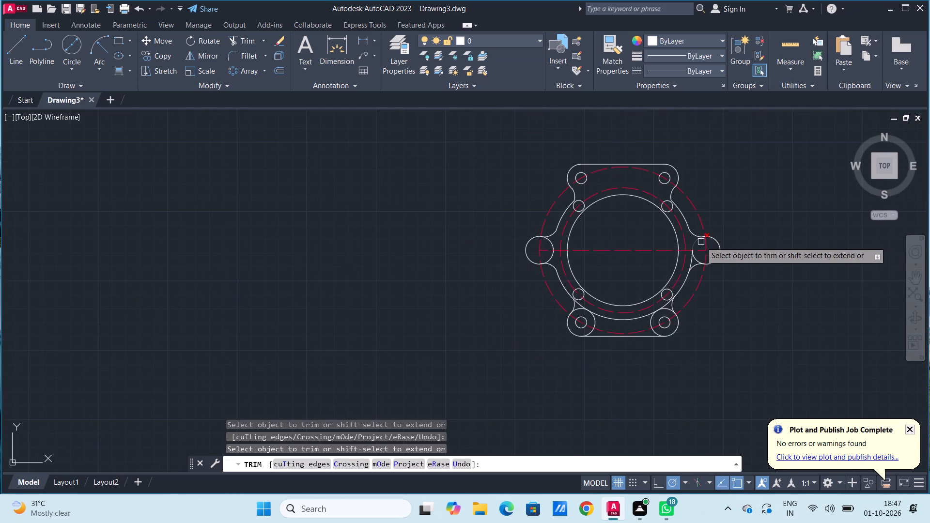
scroll(701, 242, up, 7)
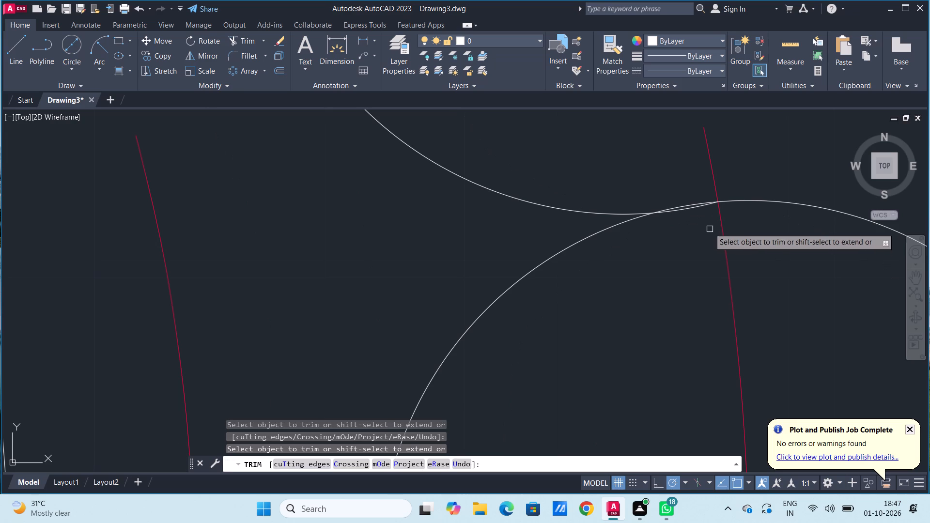
click(688, 212)
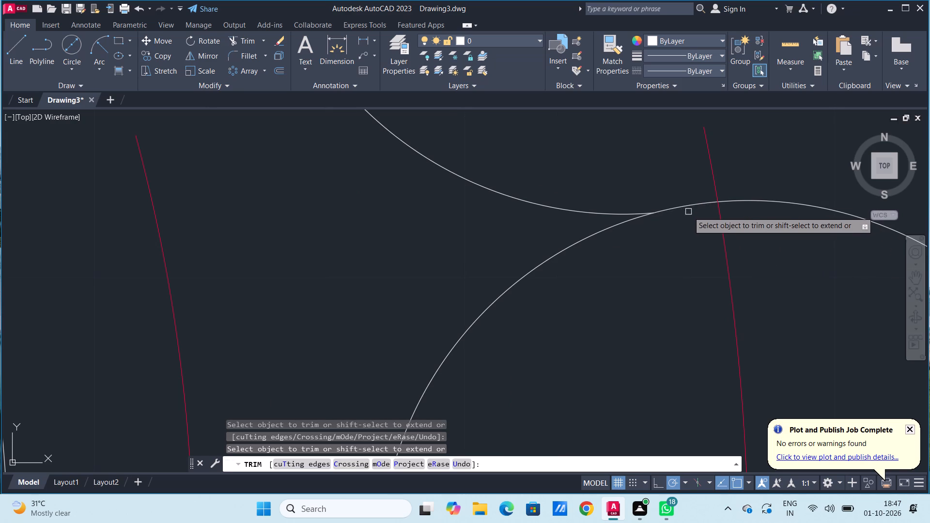
Trim the end pieces of the radius 10 arc that overlap the bottom of the right side circle.
scroll(686, 265, up, 3)
scroll(686, 265, down, 6)
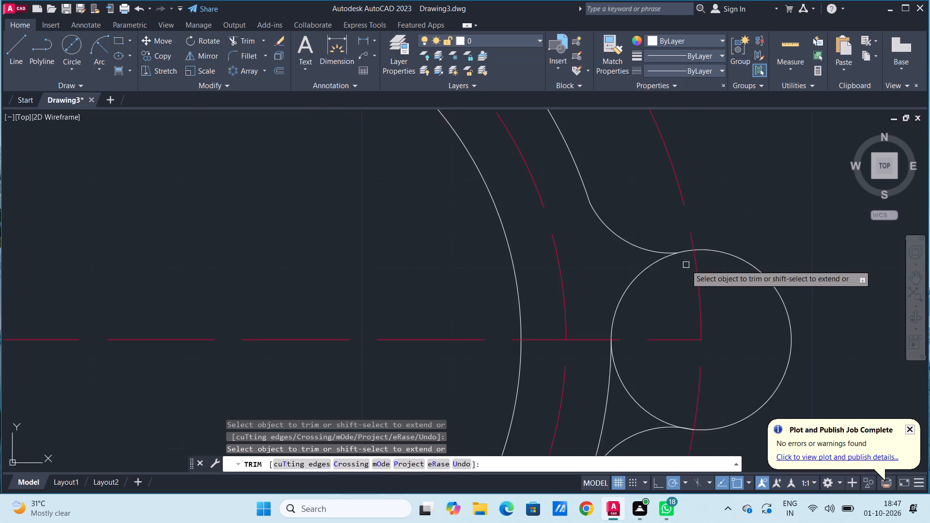
scroll(686, 265, down, 3)
scroll(680, 314, up, 2)
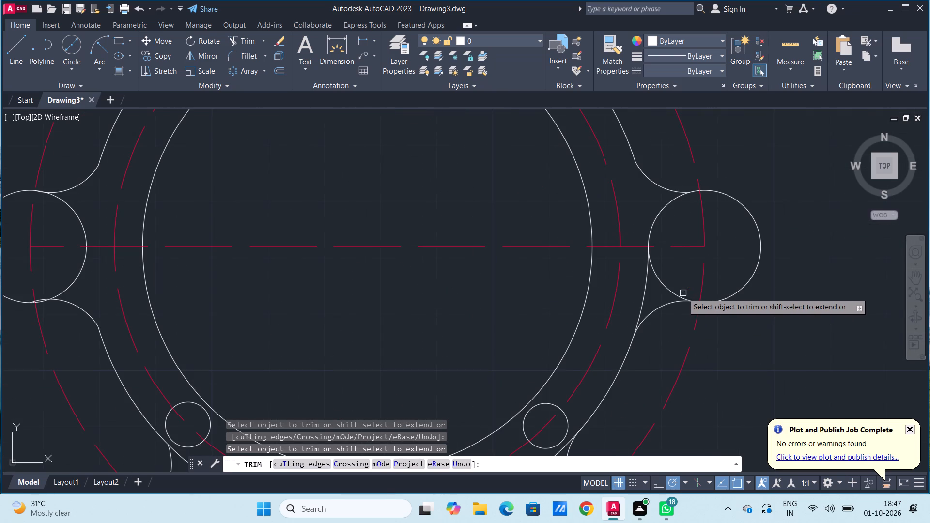
scroll(683, 293, up, 2)
scroll(717, 311, up, 5)
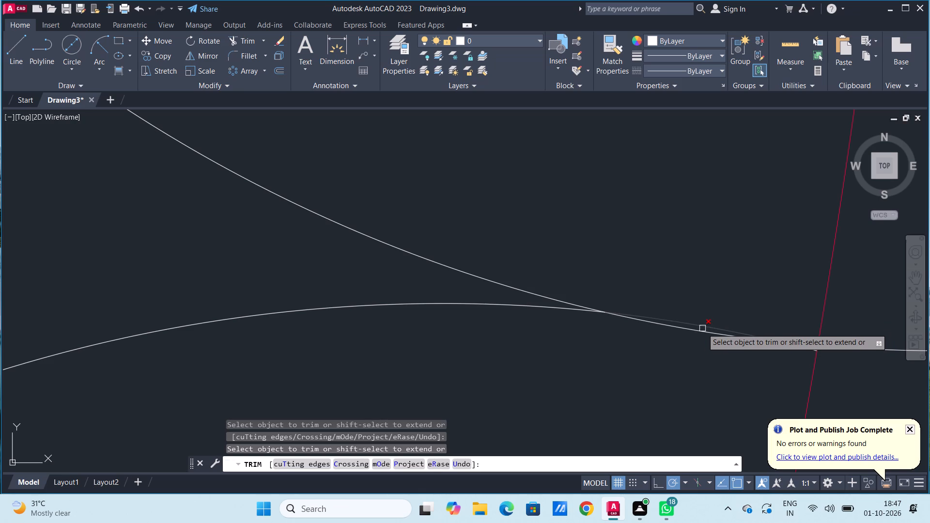
click(703, 328)
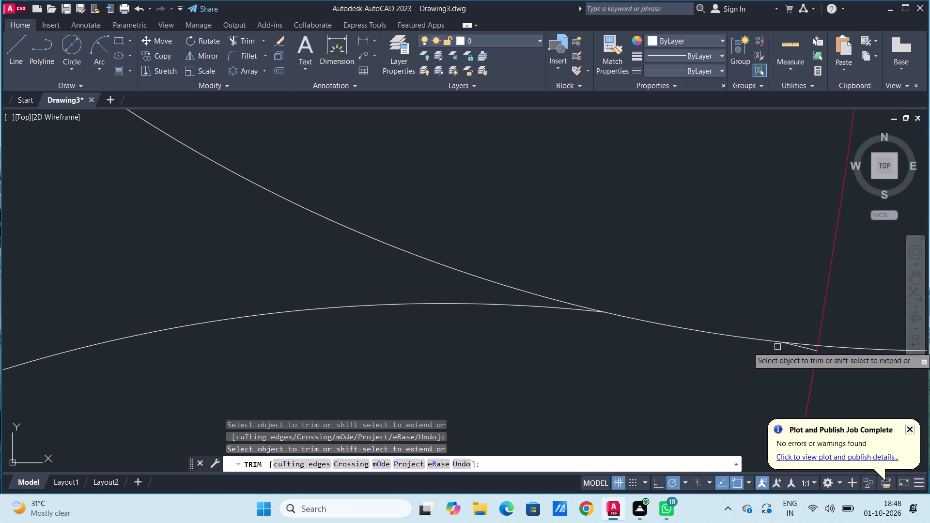
click(803, 351)
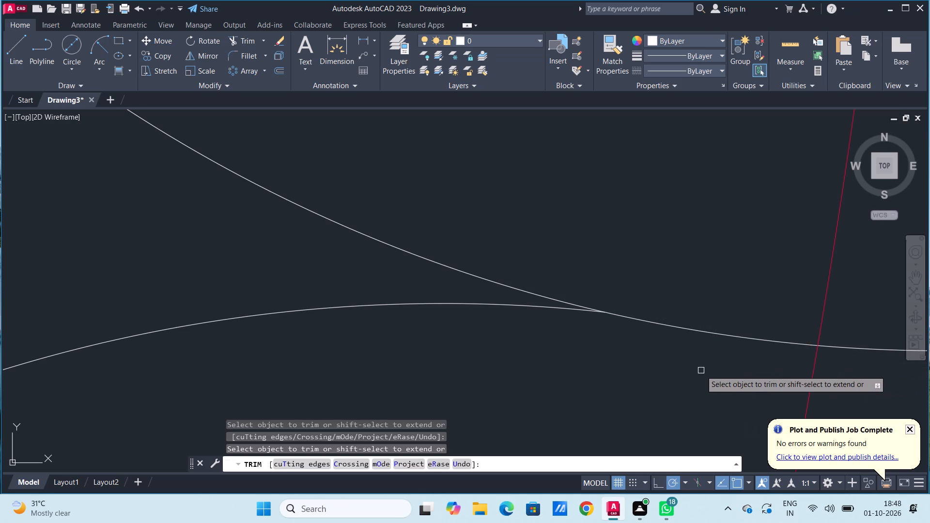
Trim the end of the radius 10 arc that overlaps the top of the left side circle.
scroll(701, 370, down, 8)
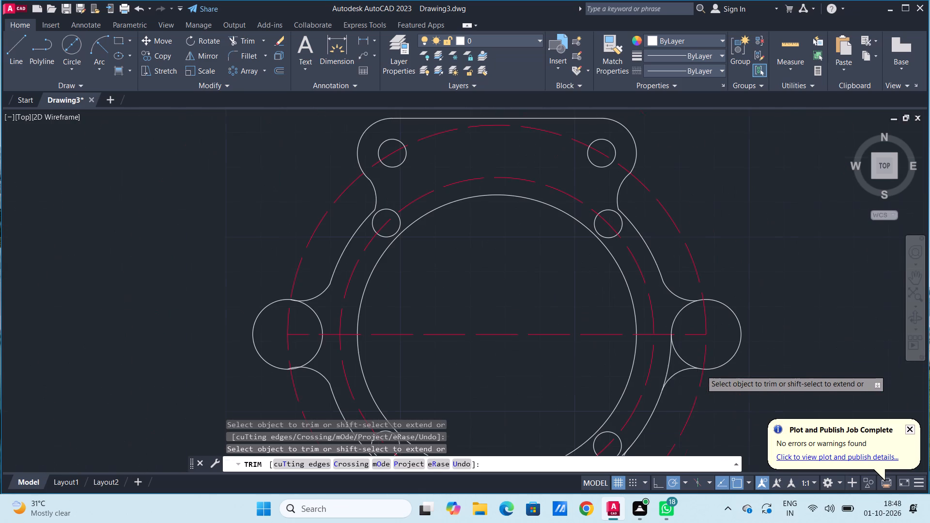
scroll(659, 407, down, 1)
middle_drag(590, 401, 597, 354)
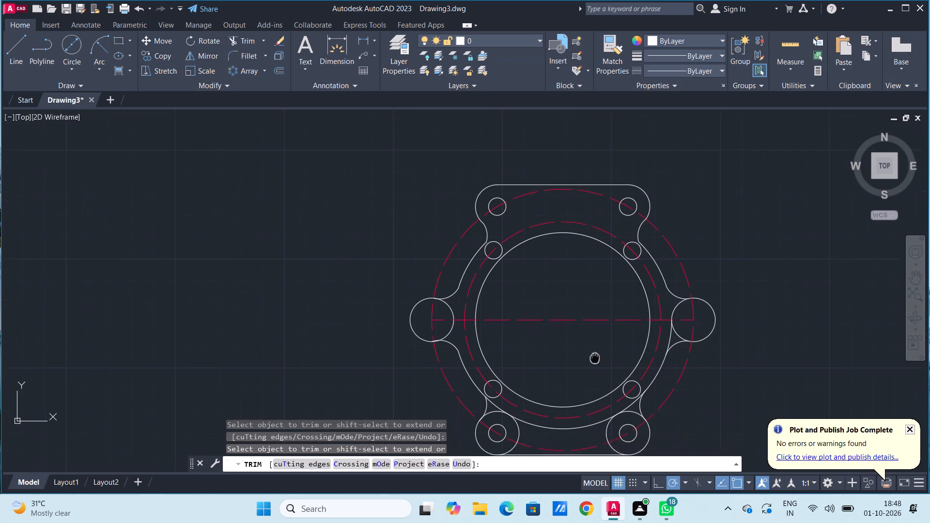
middle_drag(597, 354, 601, 344)
scroll(449, 292, up, 3)
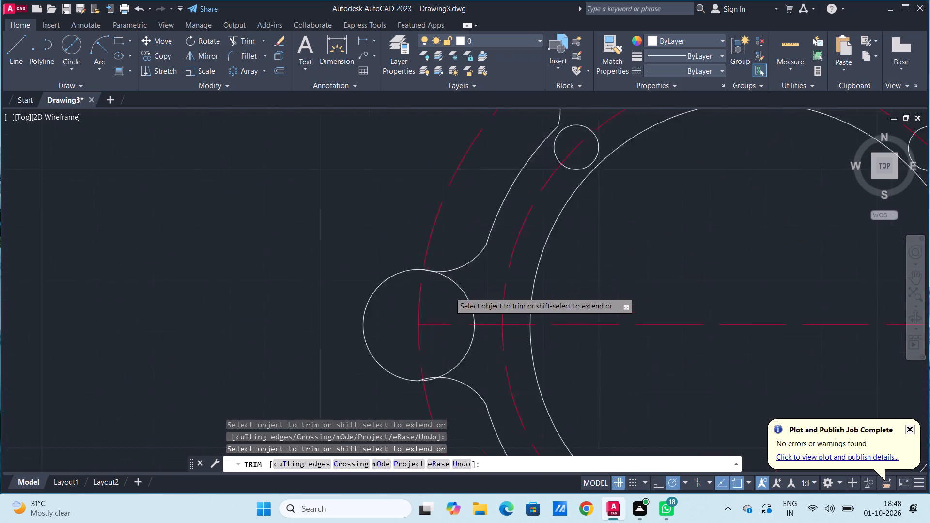
scroll(428, 266, up, 2)
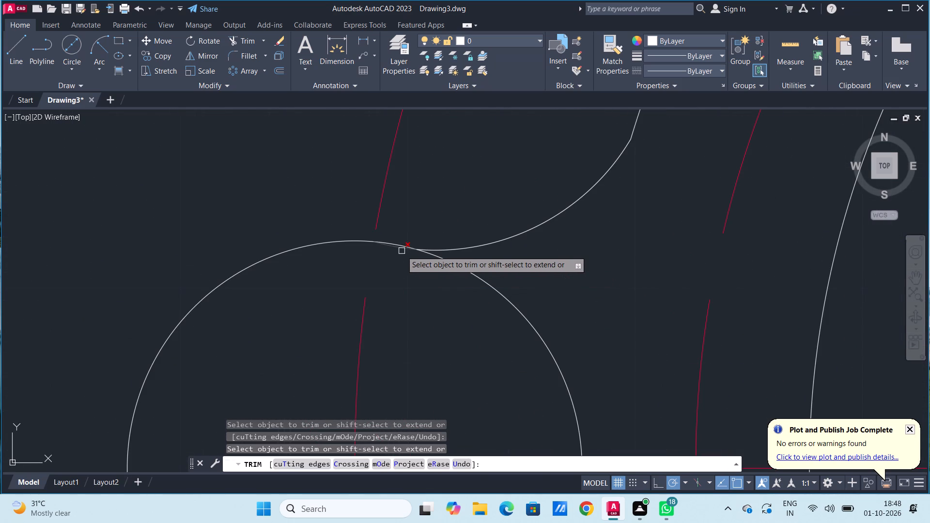
click(402, 251)
Trim the end pieces of the radius 10 arc that overlap the bottom of the left side circle.
scroll(426, 316, down, 4)
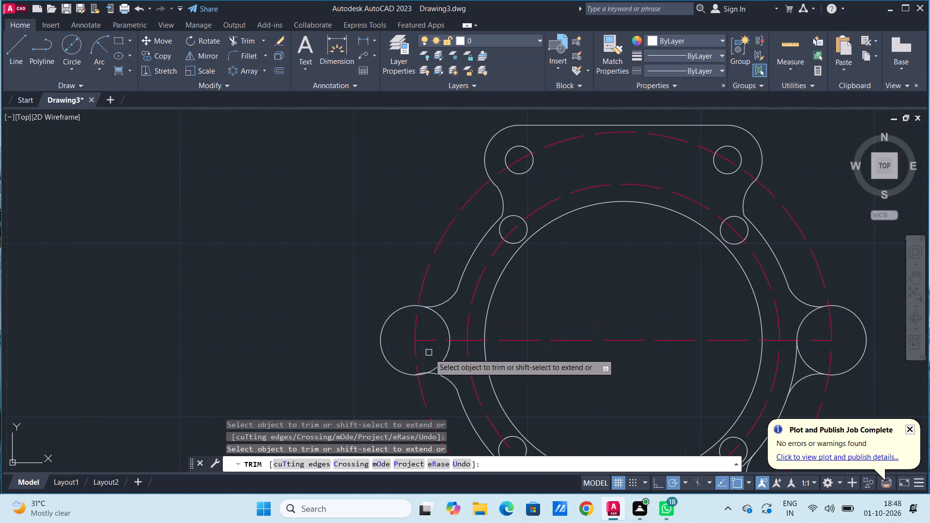
middle_drag(437, 395, 439, 363)
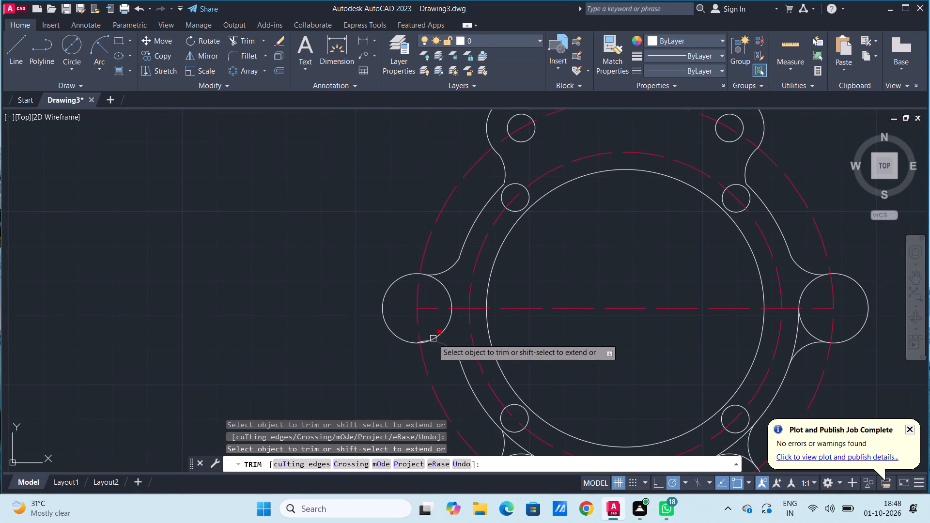
scroll(433, 339, up, 2)
click(411, 343)
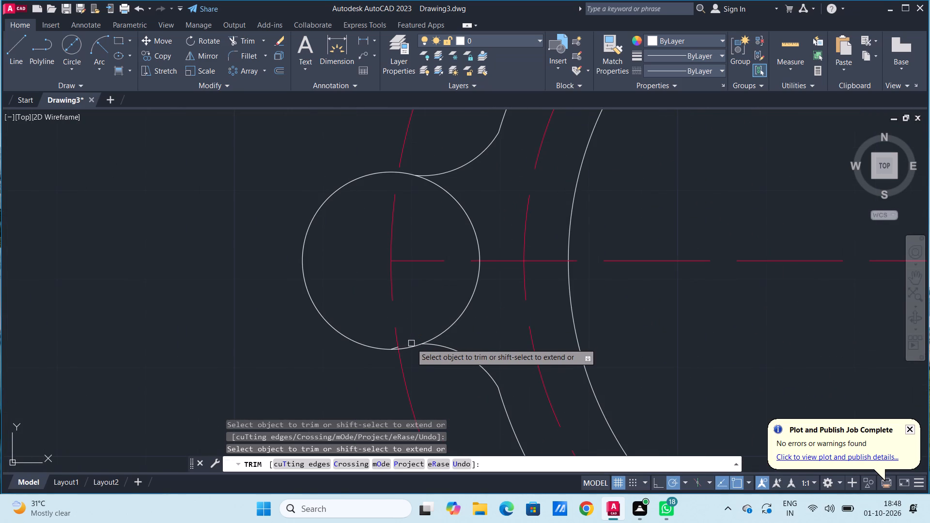
scroll(406, 344, up, 4)
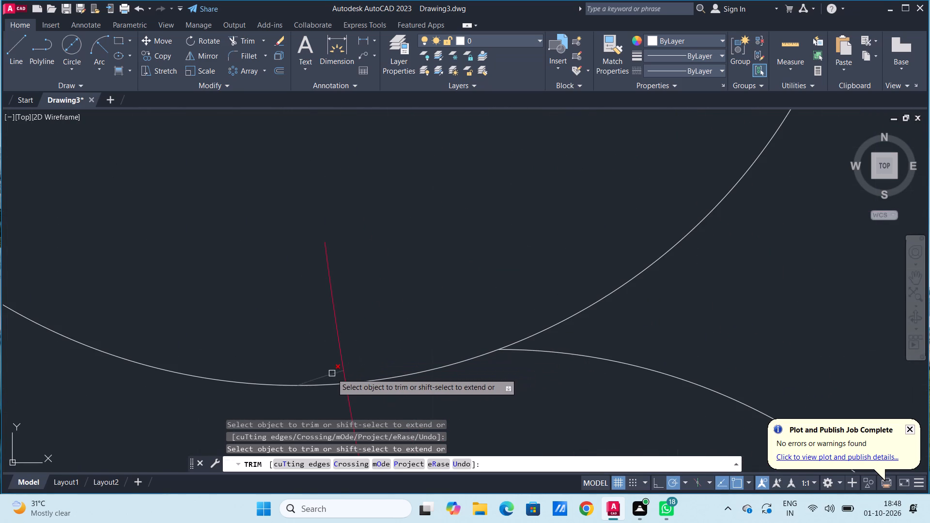
click(332, 374)
scroll(380, 375, down, 7)
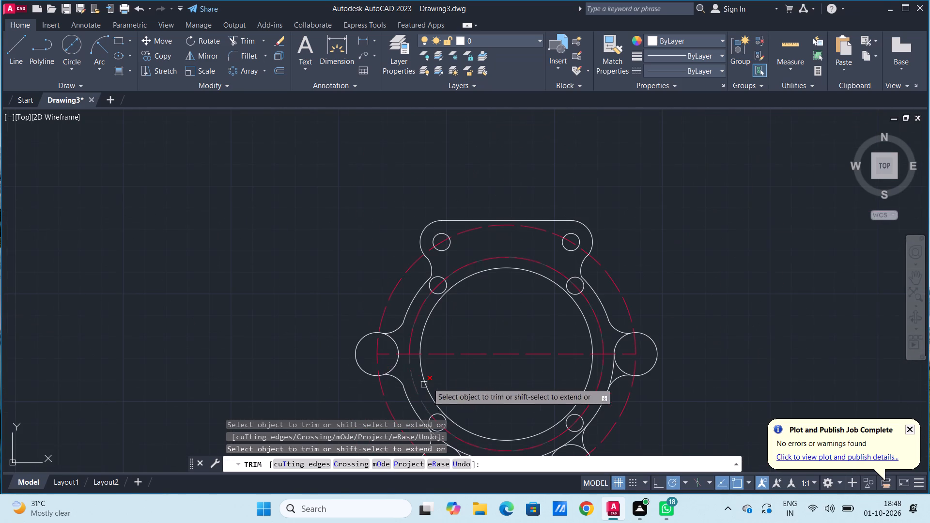
Trim the inner portions of both lower lug circles and the 100-diameter circle's segments between them and beside the right side circle.
middle_drag(463, 384, 472, 290)
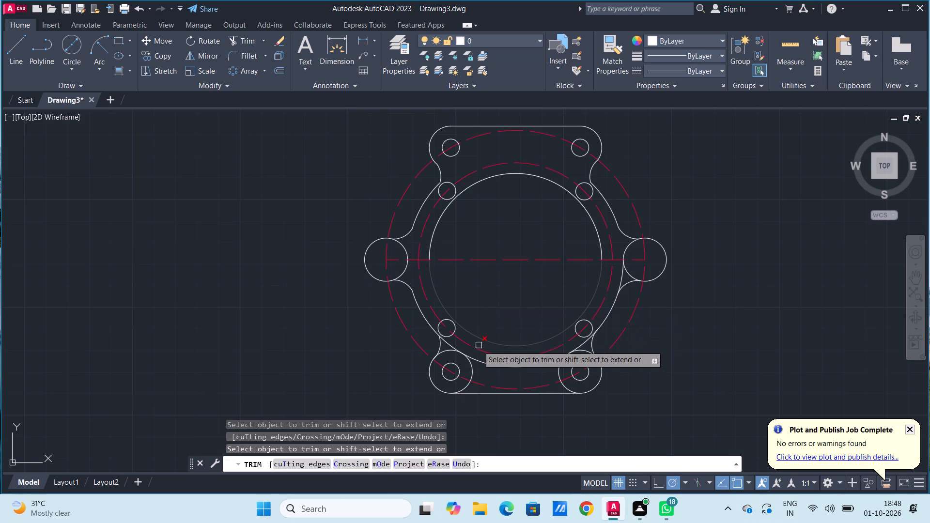
click(446, 354)
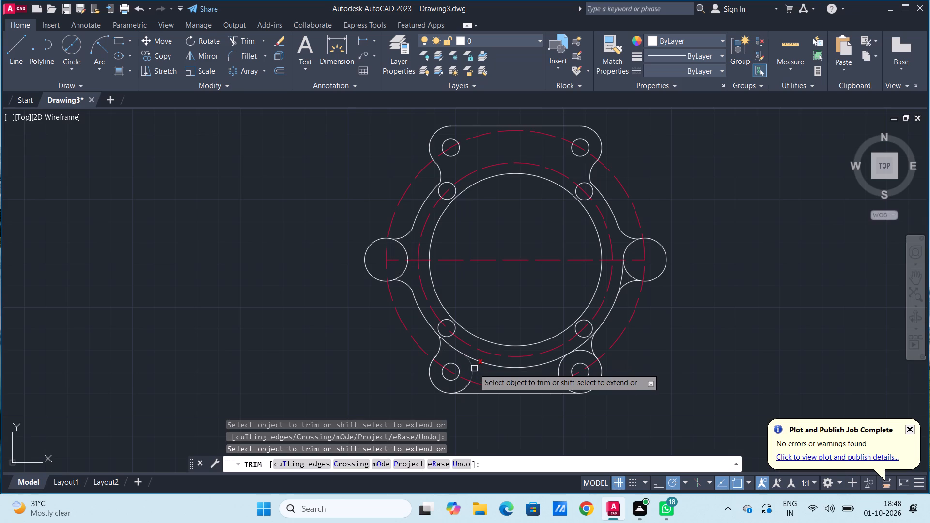
click(474, 369)
click(478, 363)
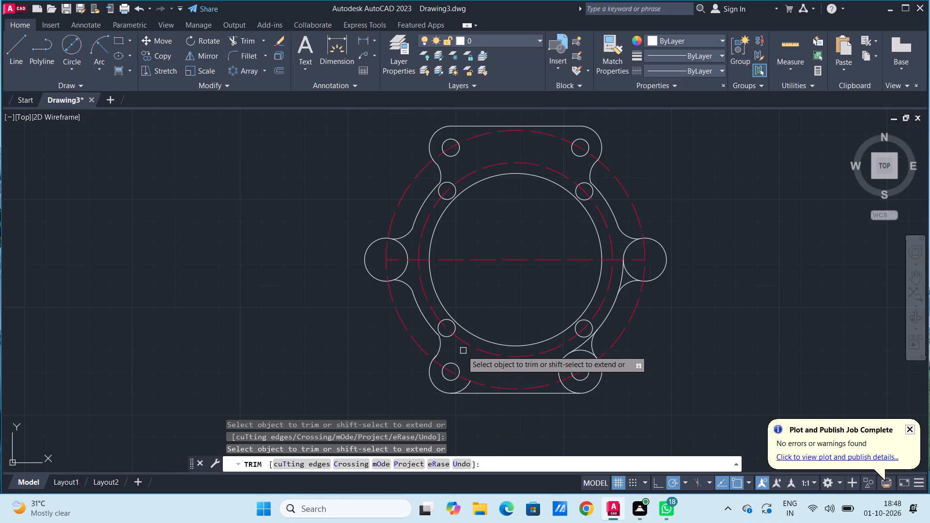
click(558, 370)
click(573, 352)
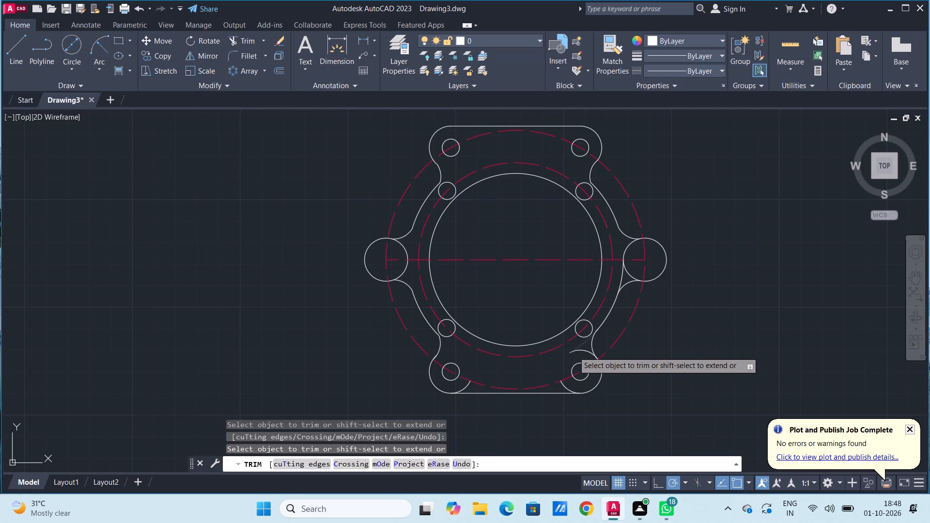
click(578, 352)
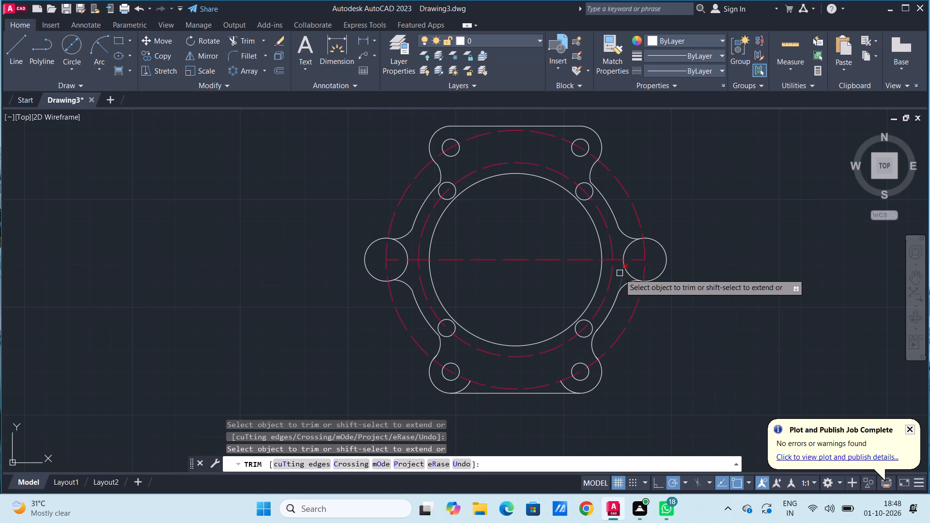
click(620, 280)
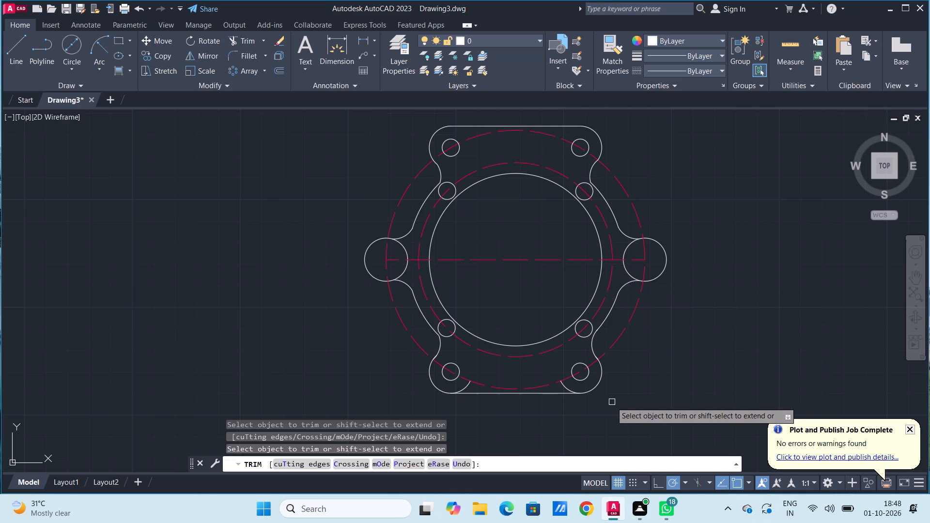
click(467, 388)
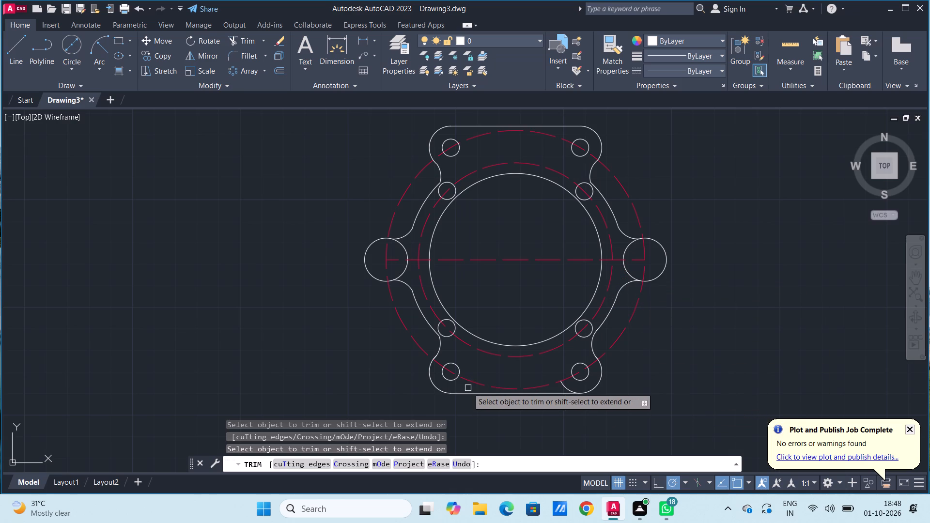
click(568, 390)
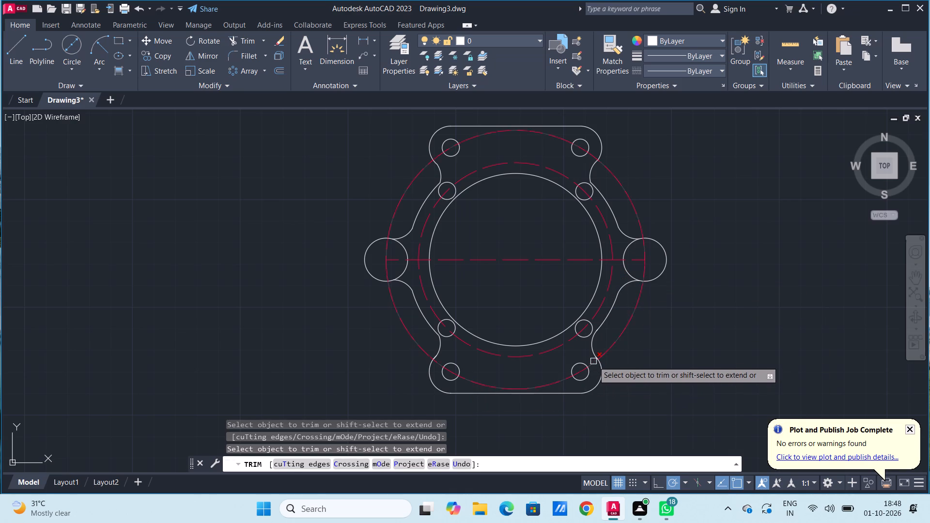
Trim the overlapping sliver where the radius 10 arc meets the lower-right lug.
scroll(593, 361, up, 6)
scroll(633, 344, up, 1)
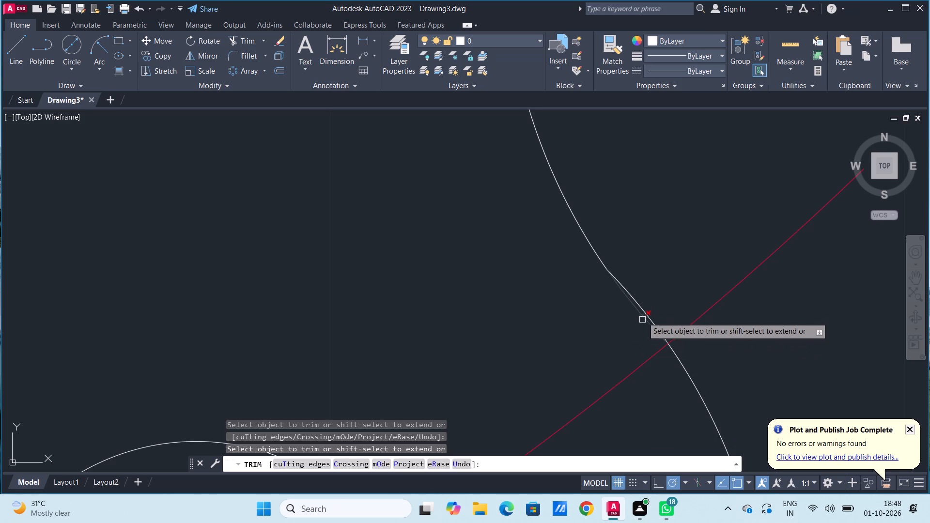
click(646, 311)
Trim the overlapping sliver where the radius 10 arc meets the lower-left lug, and finish trimming.
scroll(605, 371, down, 3)
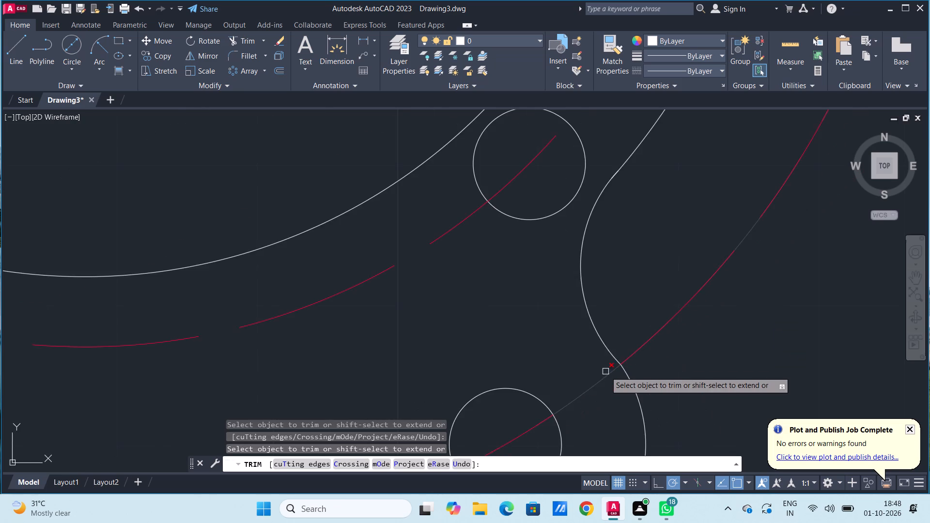
scroll(600, 374, down, 3)
scroll(523, 400, down, 3)
scroll(450, 402, up, 2)
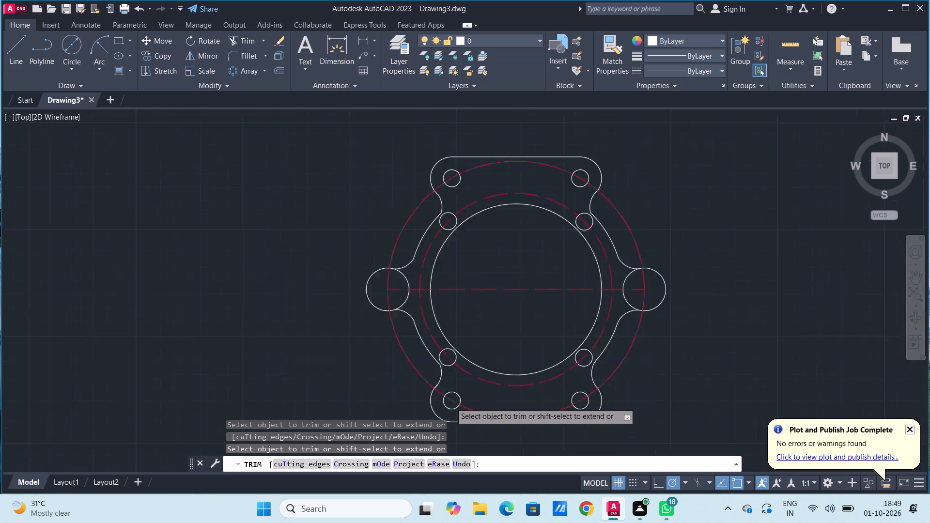
scroll(450, 402, up, 1)
scroll(406, 375, up, 3)
scroll(421, 322, up, 1)
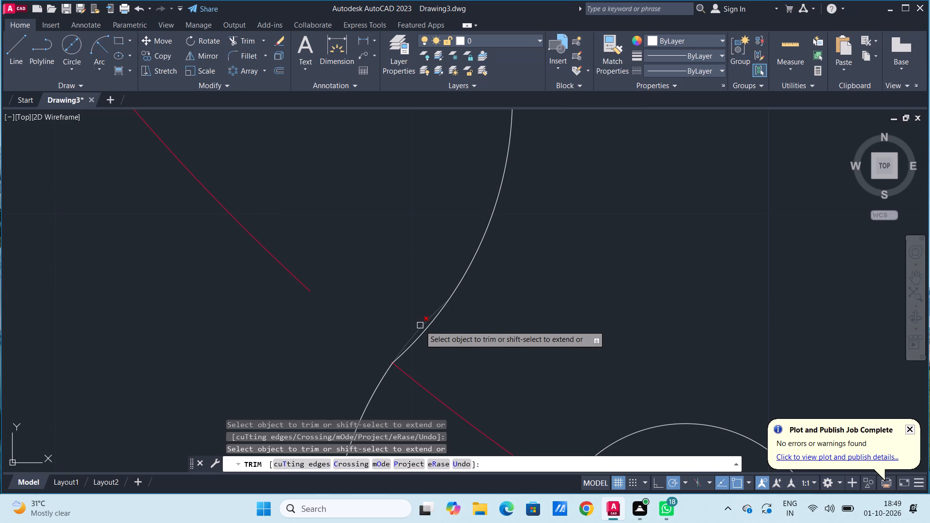
click(420, 325)
scroll(425, 326, up, 1)
scroll(490, 354, down, 8)
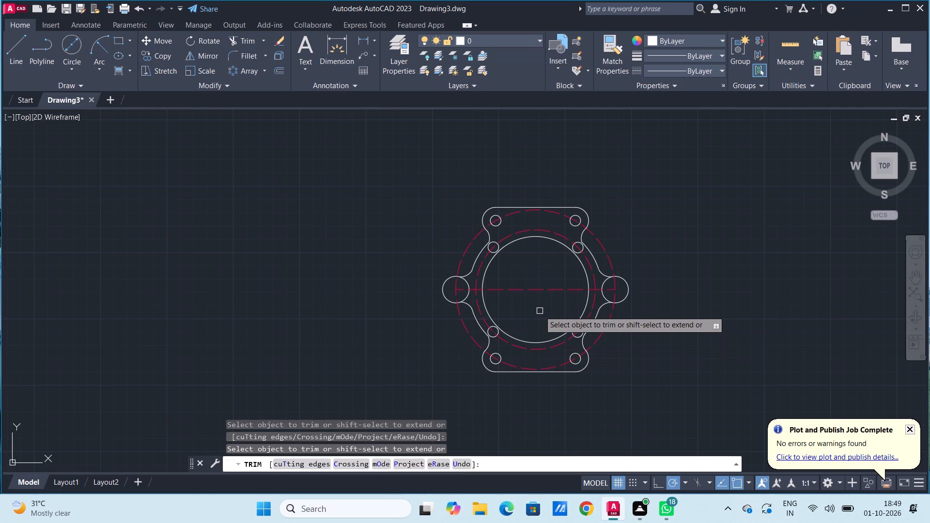
key(Escape)
key(Escape)
key(Escape)
key(Escape)
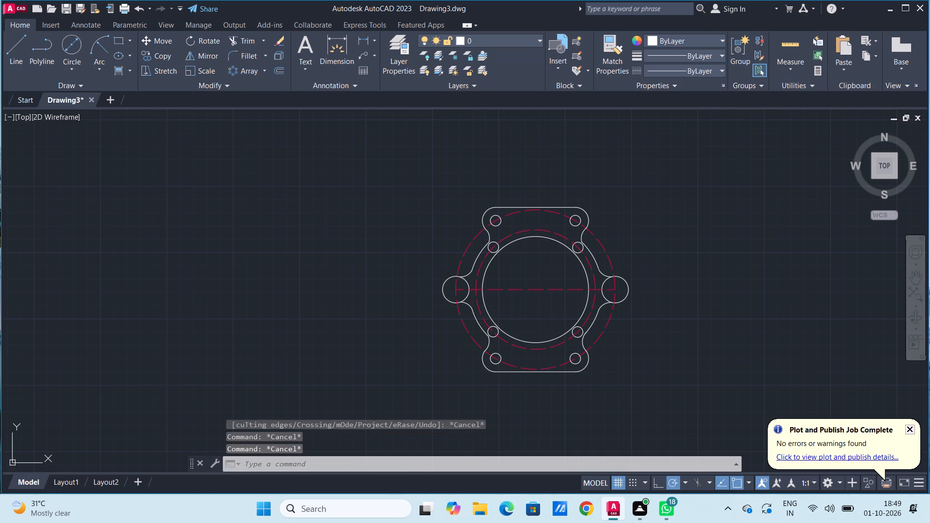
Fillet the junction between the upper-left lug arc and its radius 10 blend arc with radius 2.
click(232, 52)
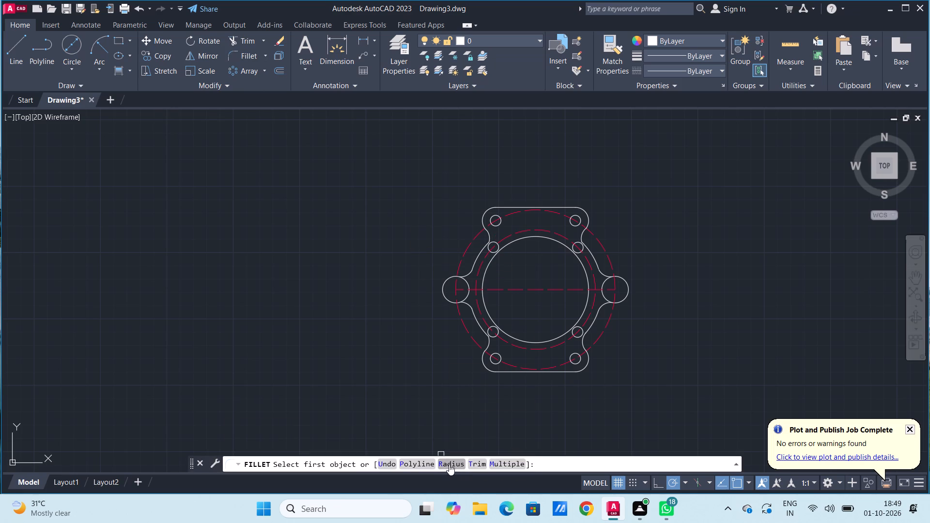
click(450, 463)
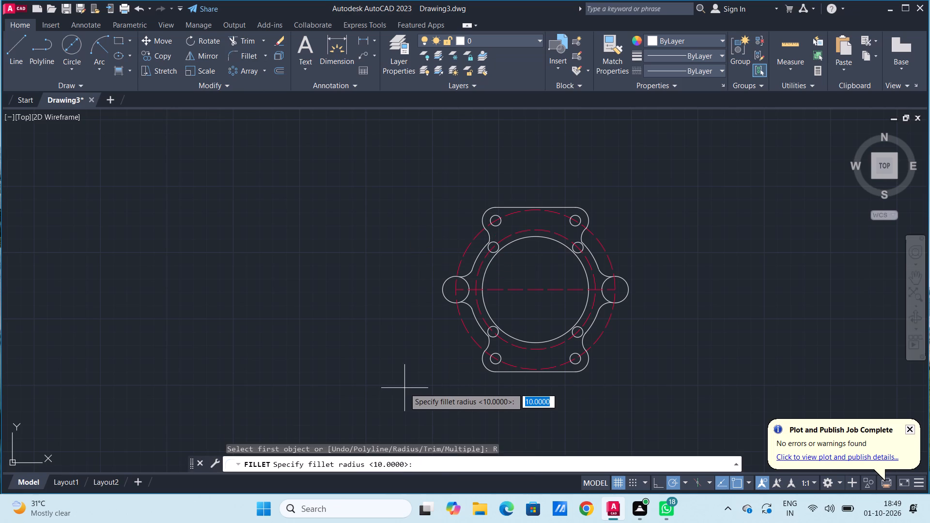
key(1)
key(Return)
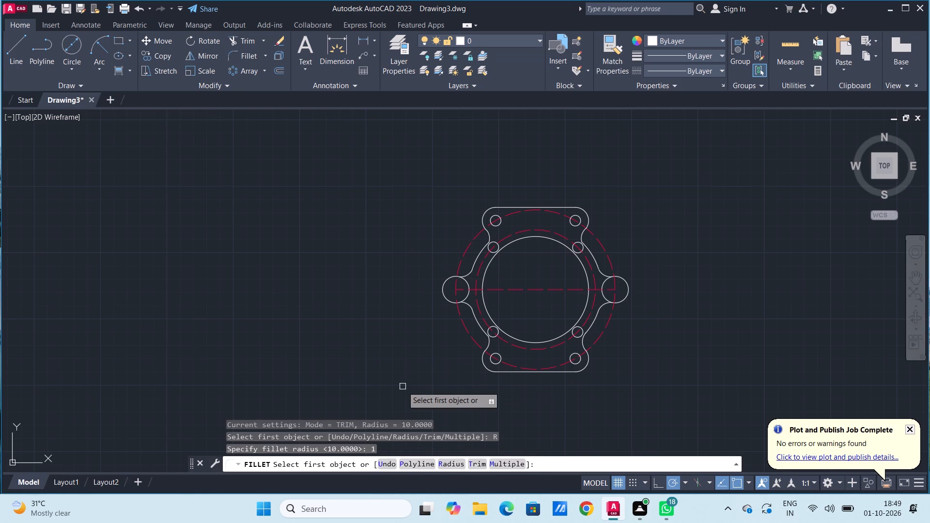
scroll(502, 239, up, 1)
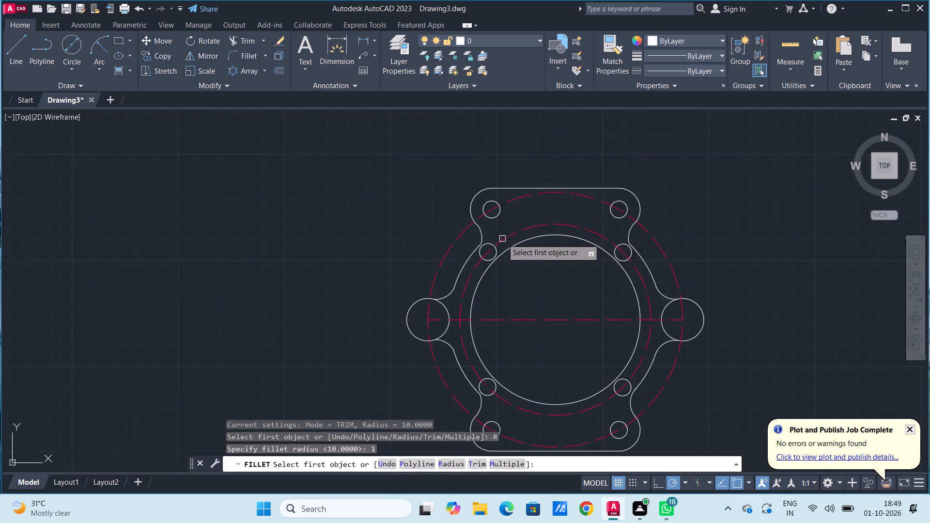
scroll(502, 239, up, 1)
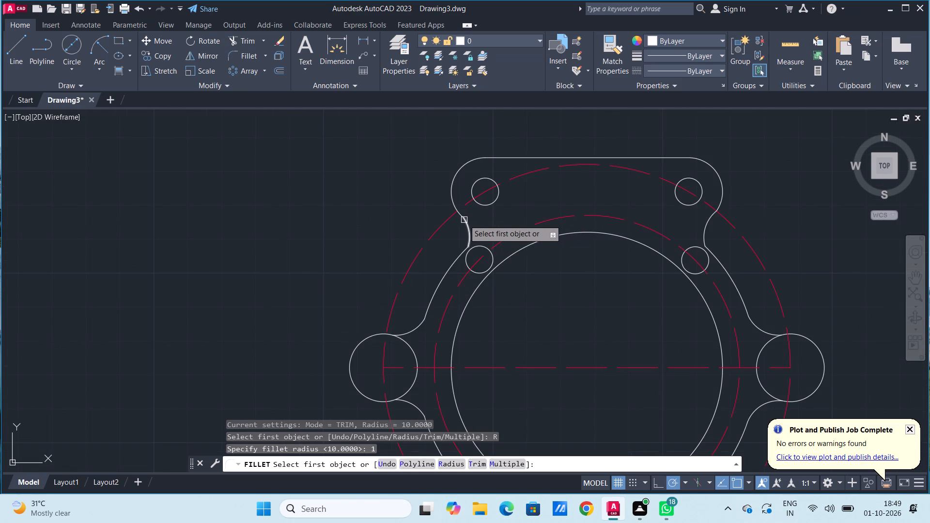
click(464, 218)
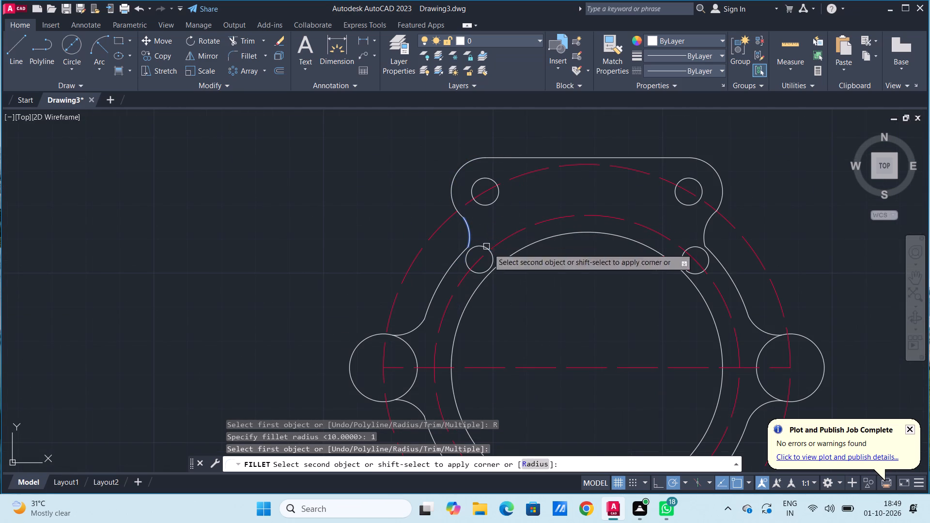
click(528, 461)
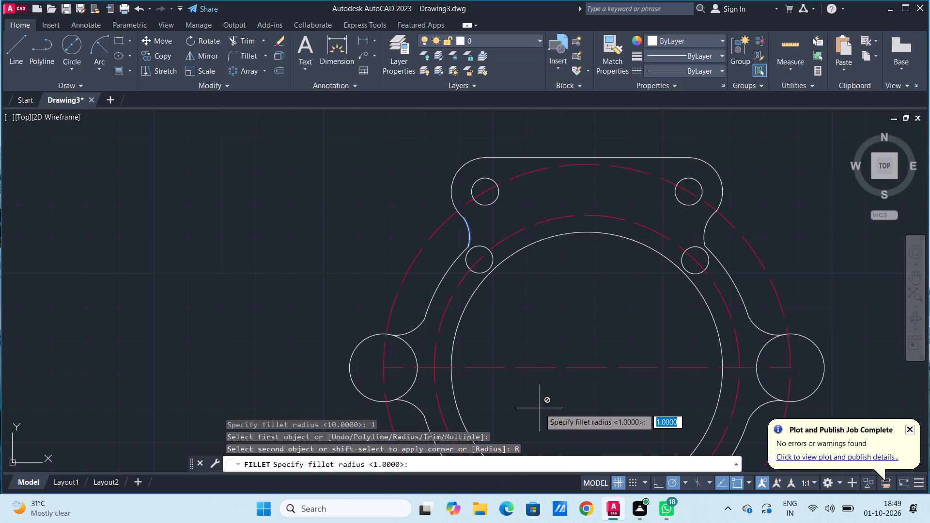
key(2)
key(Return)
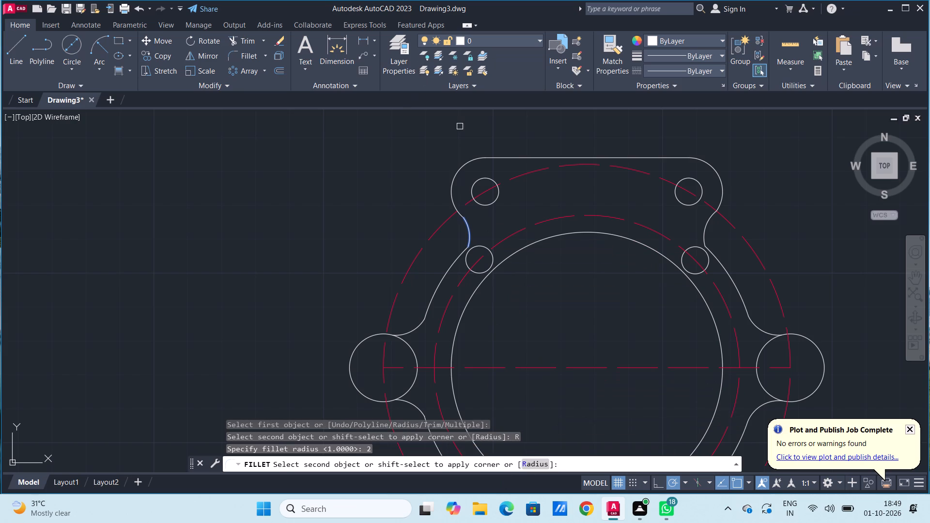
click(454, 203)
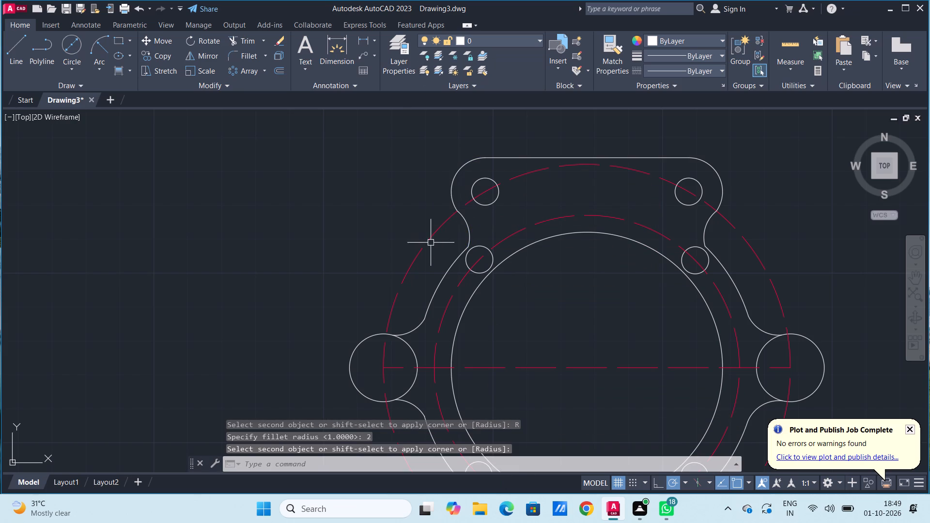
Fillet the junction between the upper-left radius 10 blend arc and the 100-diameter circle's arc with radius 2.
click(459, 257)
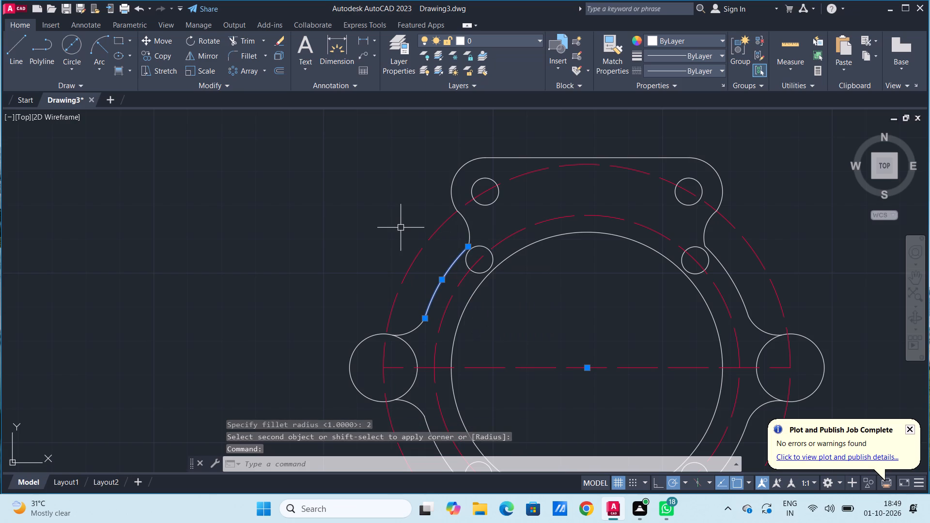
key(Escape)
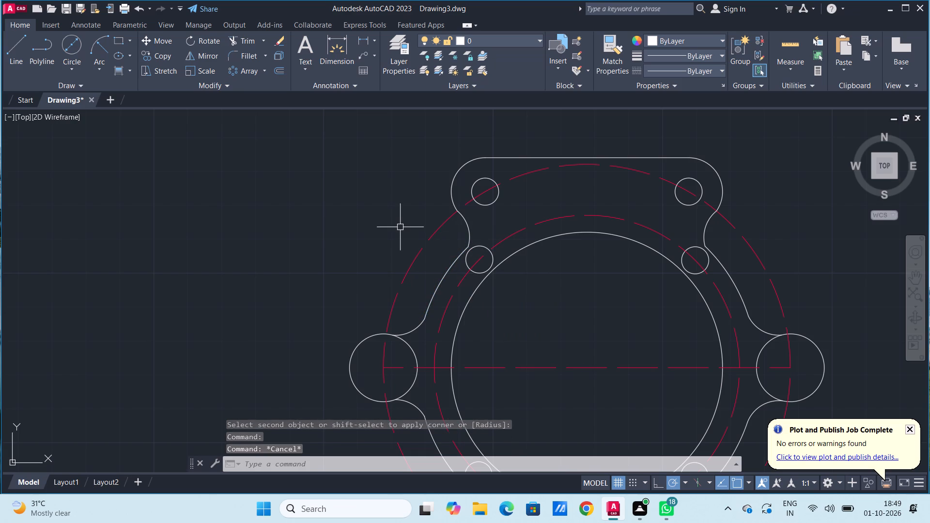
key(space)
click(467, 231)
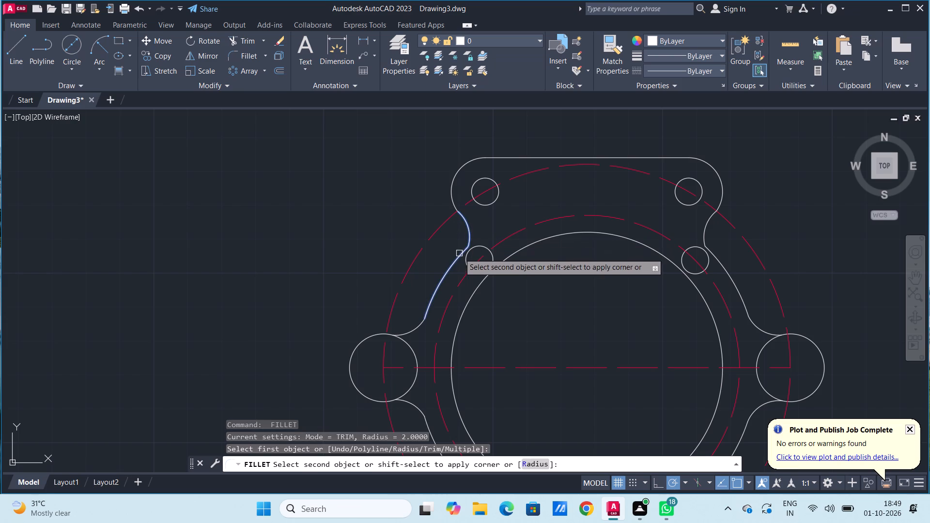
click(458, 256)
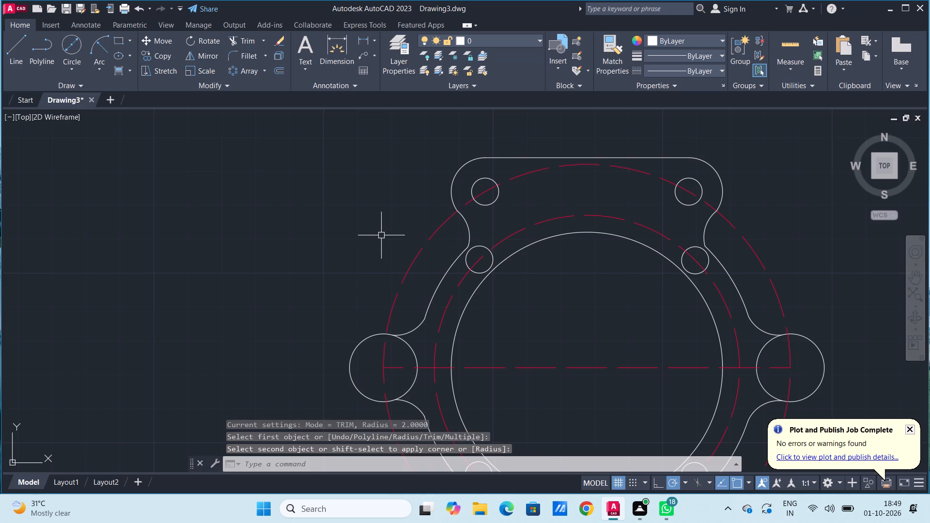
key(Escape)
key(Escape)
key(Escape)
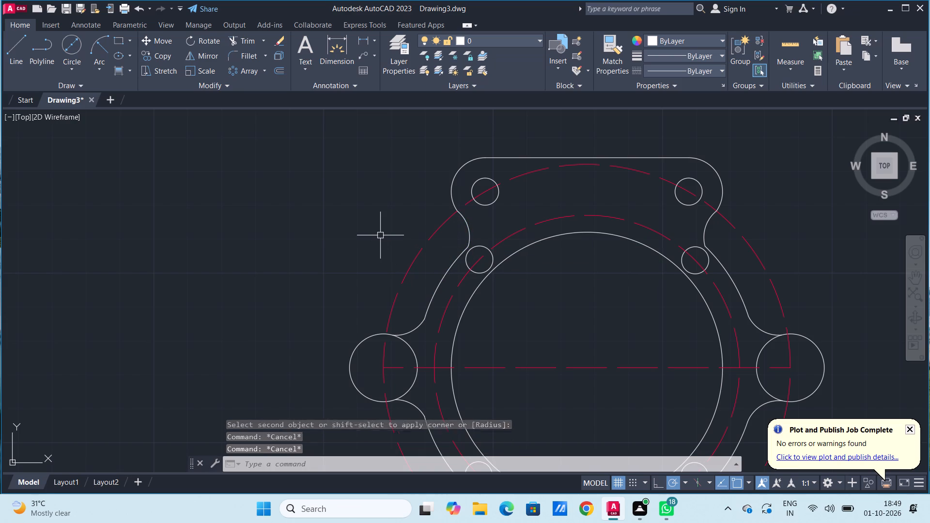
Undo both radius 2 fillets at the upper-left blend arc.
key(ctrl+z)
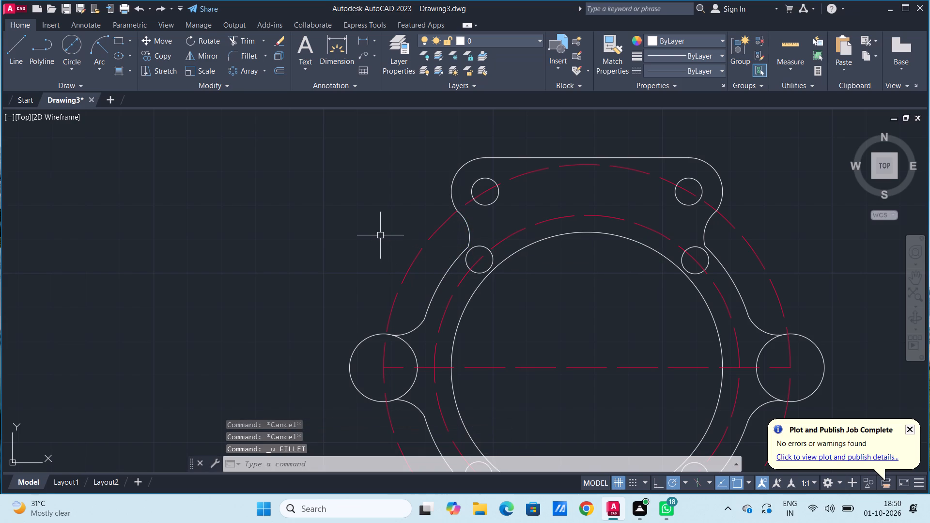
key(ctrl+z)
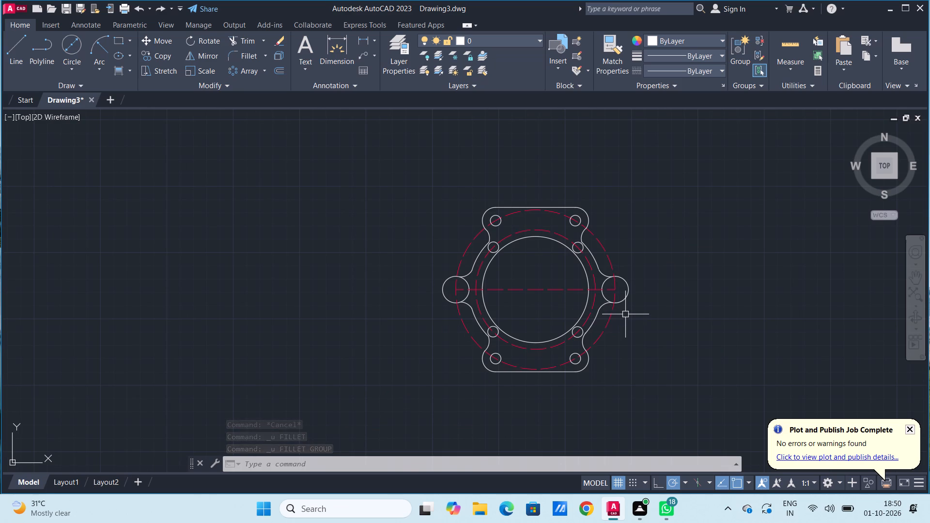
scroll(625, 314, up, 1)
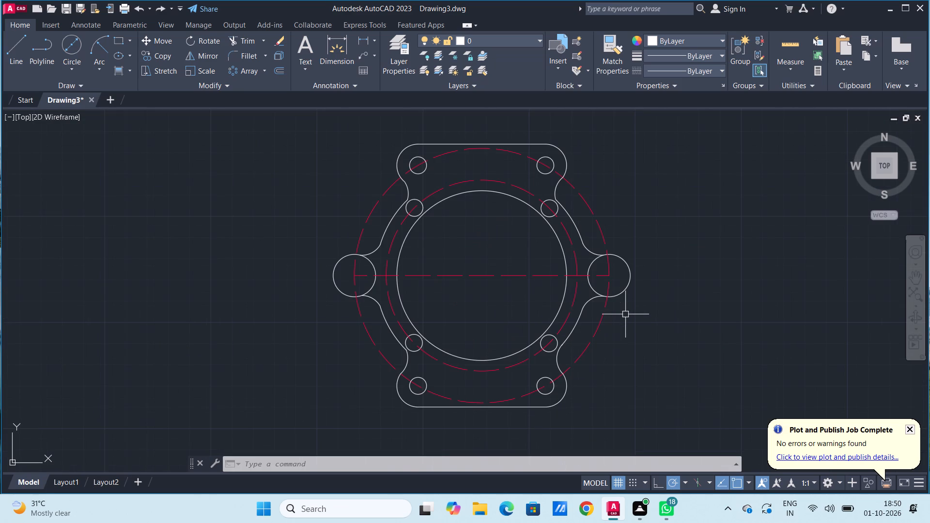
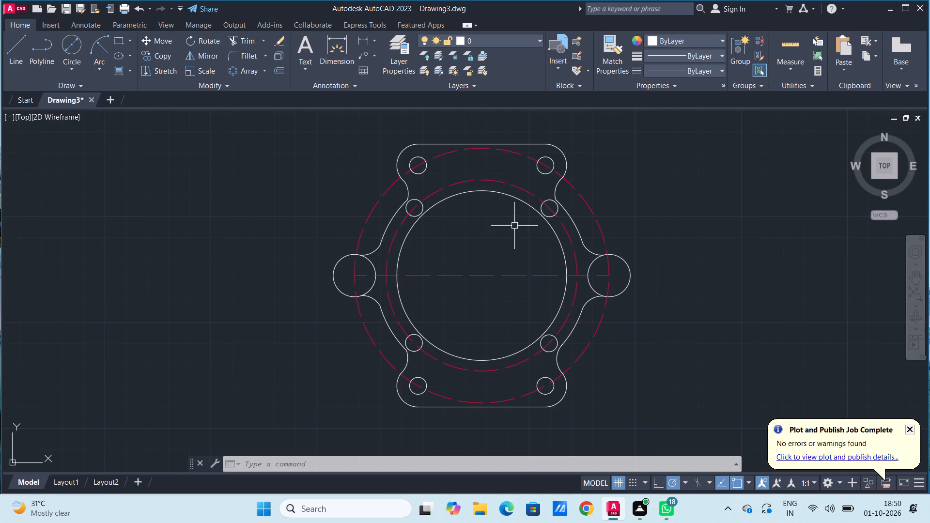
Examine the upper-left lug's blend arc junctions up close and the outline as a whole.
scroll(409, 185, up, 2)
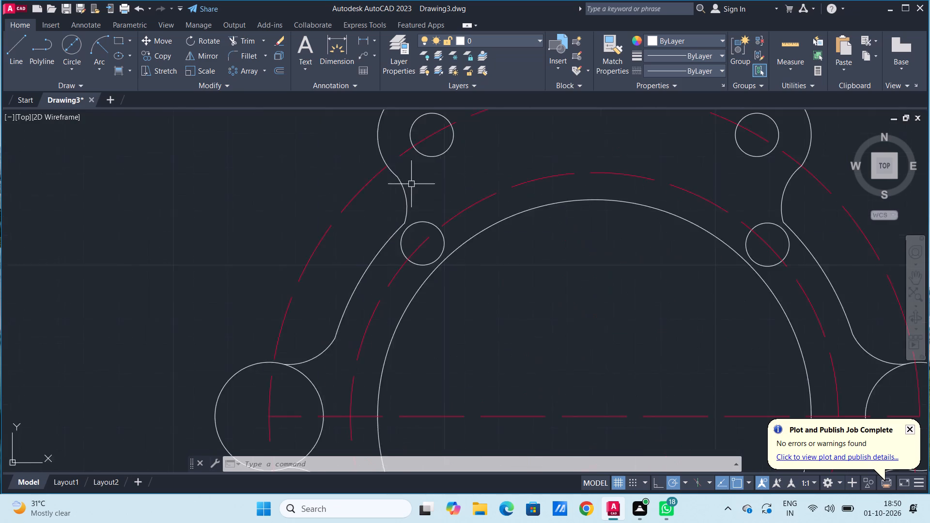
scroll(412, 184, up, 3)
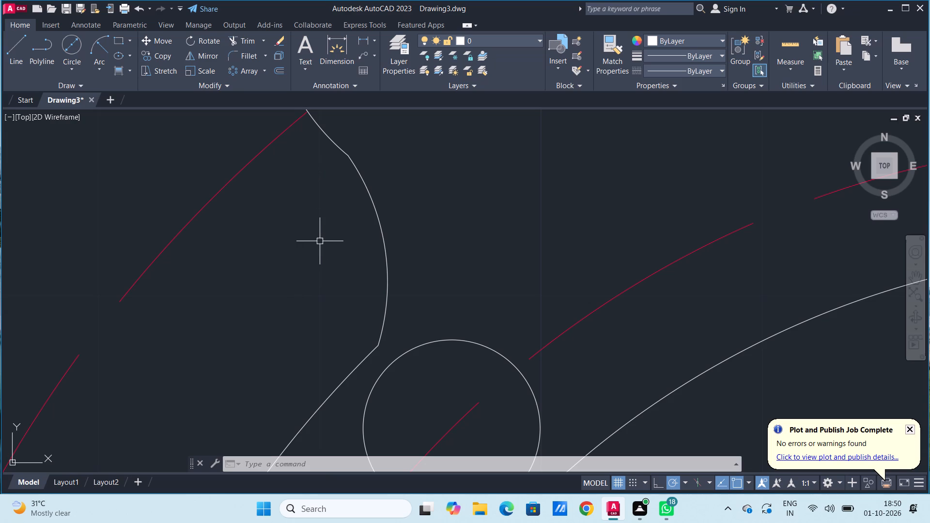
scroll(320, 241, down, 1)
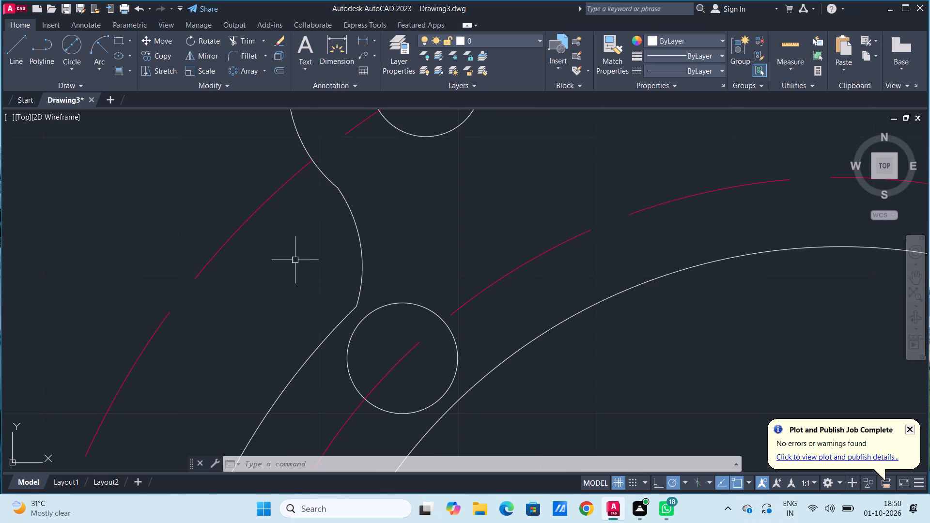
scroll(307, 255, down, 2)
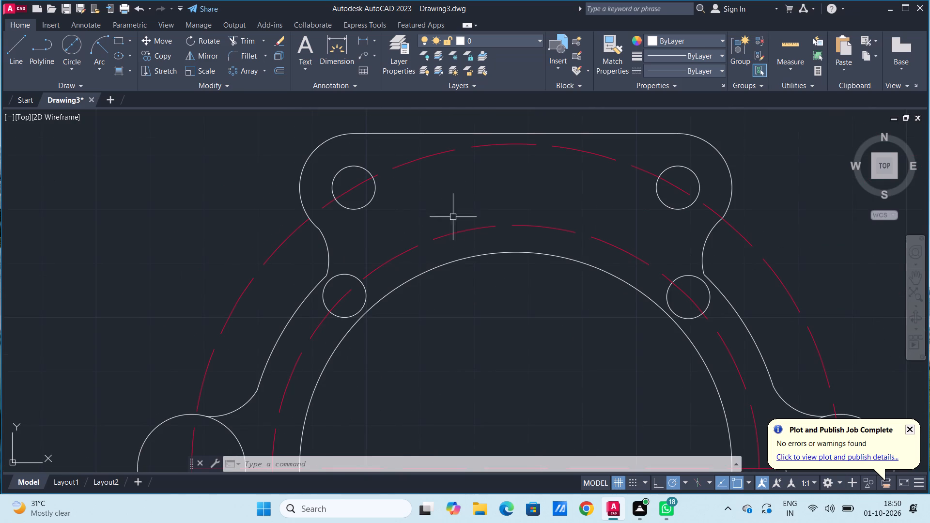
scroll(492, 199, down, 2)
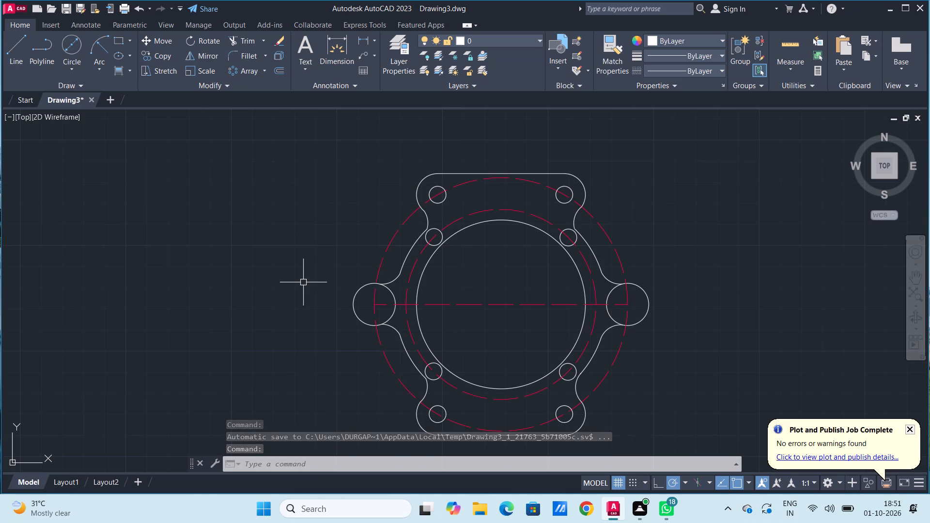
scroll(464, 234, down, 2)
scroll(443, 231, up, 2)
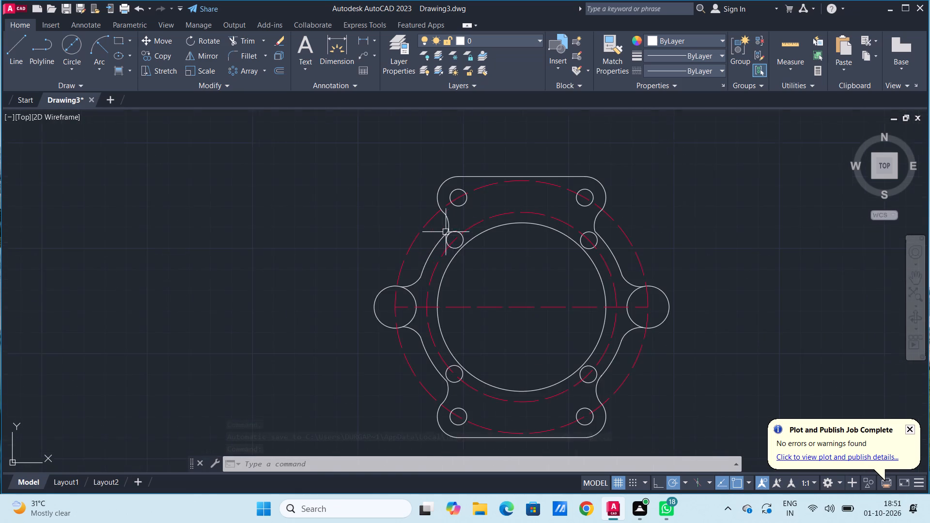
scroll(459, 236, up, 2)
scroll(433, 183, up, 3)
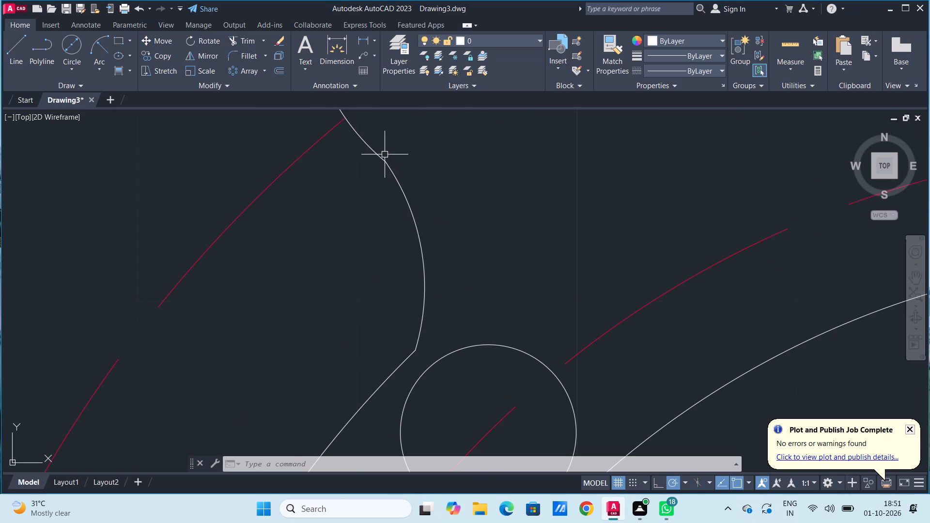
scroll(385, 154, down, 1)
scroll(385, 154, up, 2)
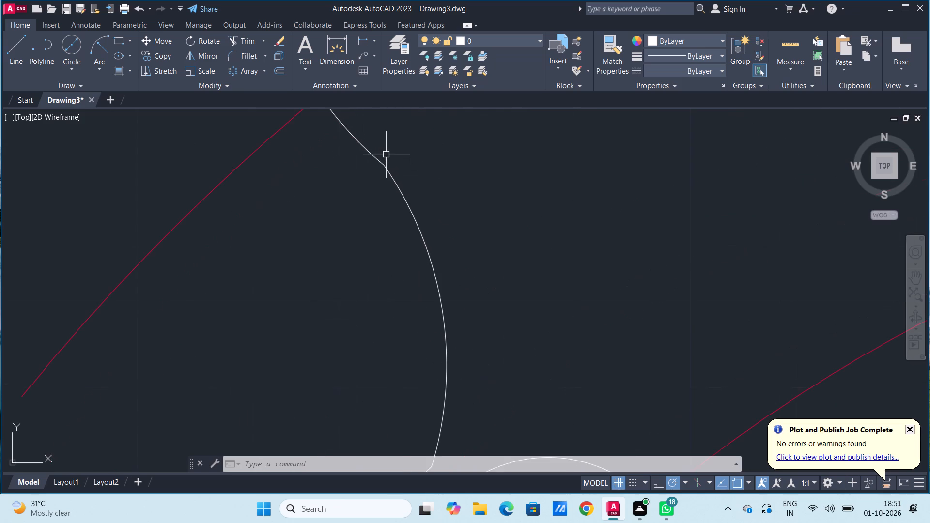
scroll(386, 154, up, 2)
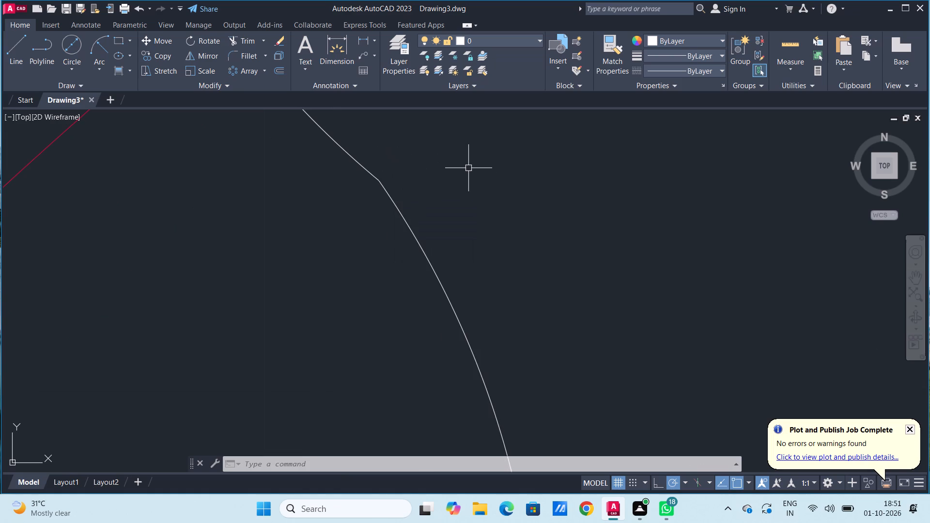
scroll(468, 168, down, 11)
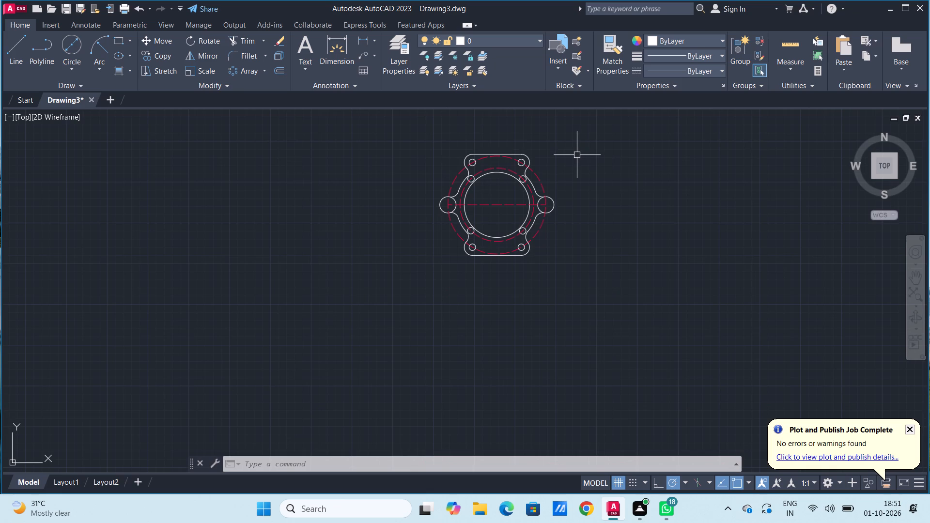
Undo the trimming of the flange outline back to the full lug circles and 100-diameter circle.
key(ctrl+z)
key(ctrl+z)
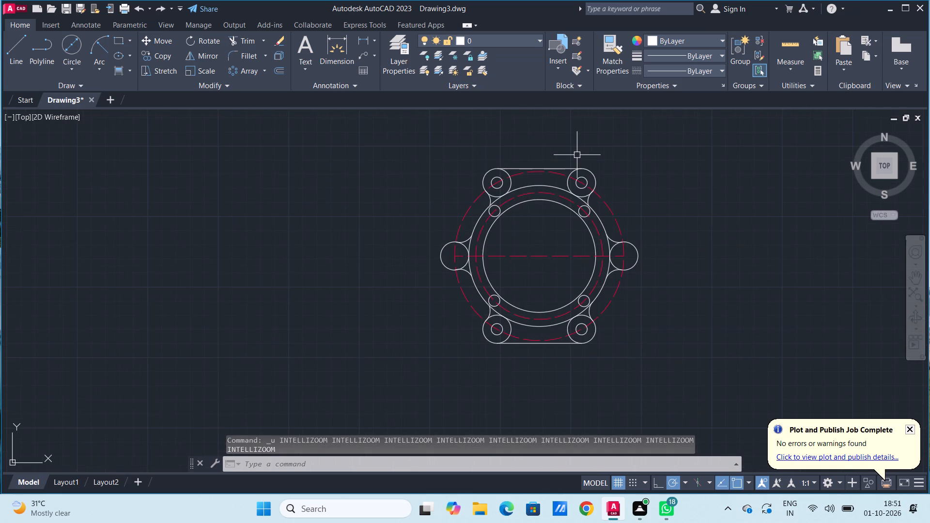
key(ctrl+z)
Undo the radius 10 blend arcs at the lower-right lug and the right side circle.
scroll(577, 155, up, 1)
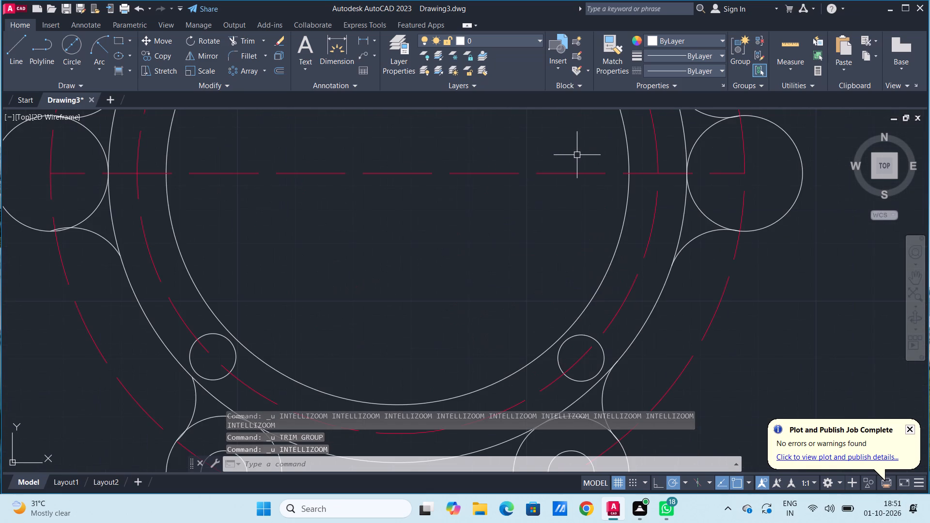
scroll(577, 155, down, 2)
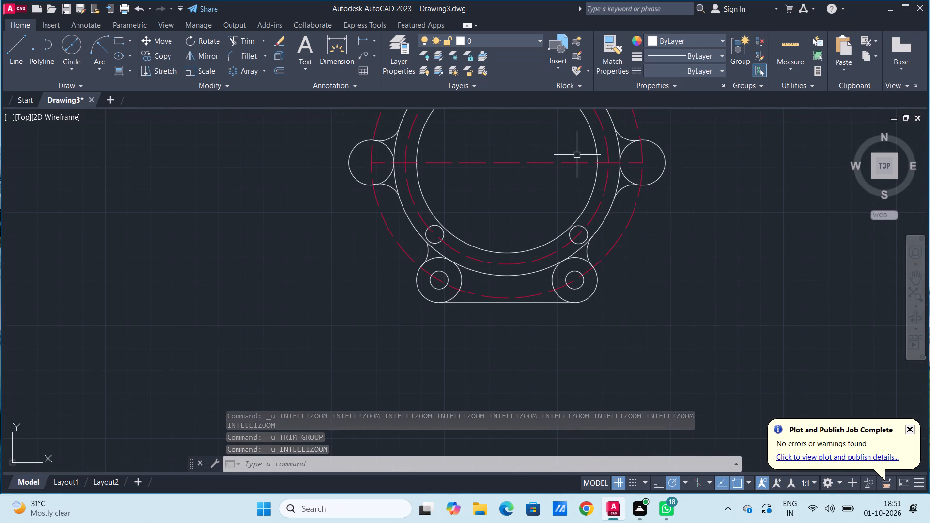
middle_drag(577, 155, 575, 194)
middle_drag(575, 194, 565, 260)
middle_click(565, 260)
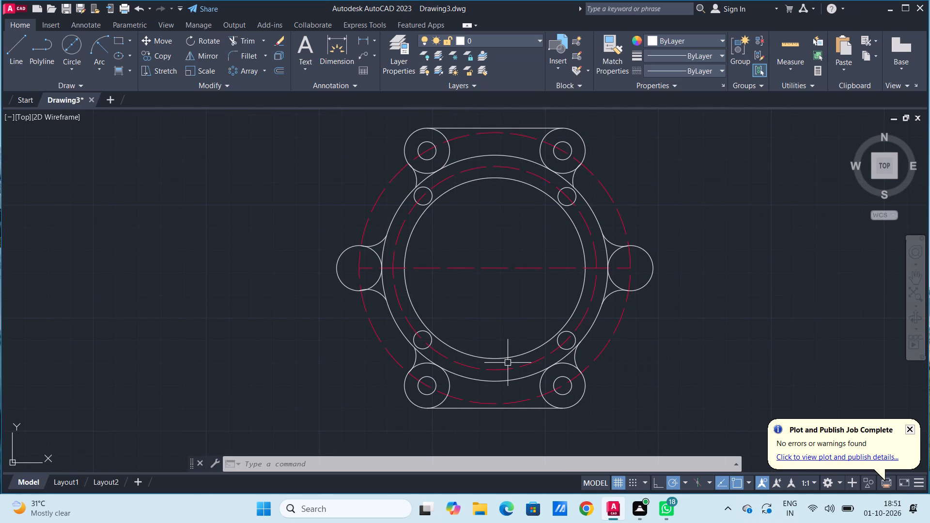
key(ctrl+z)
key(ctrl+z)
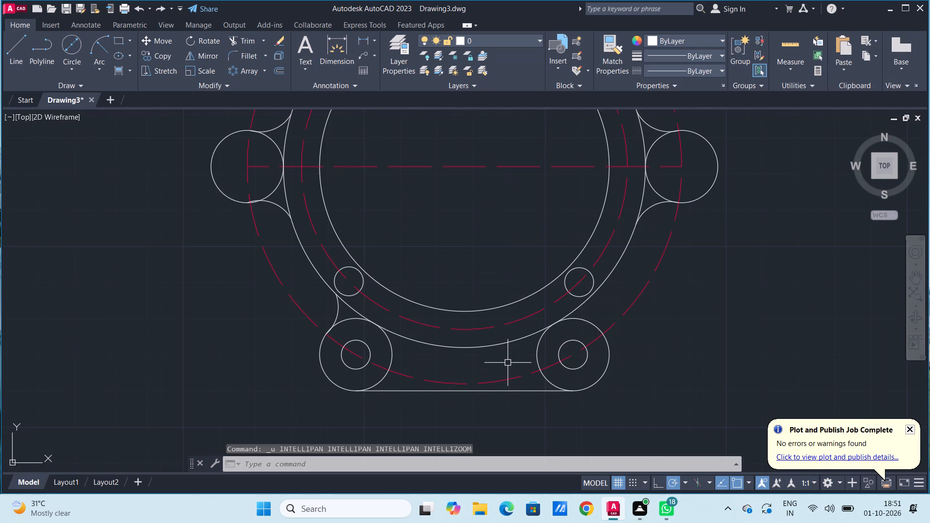
key(ctrl+z)
key(ctrl+z)
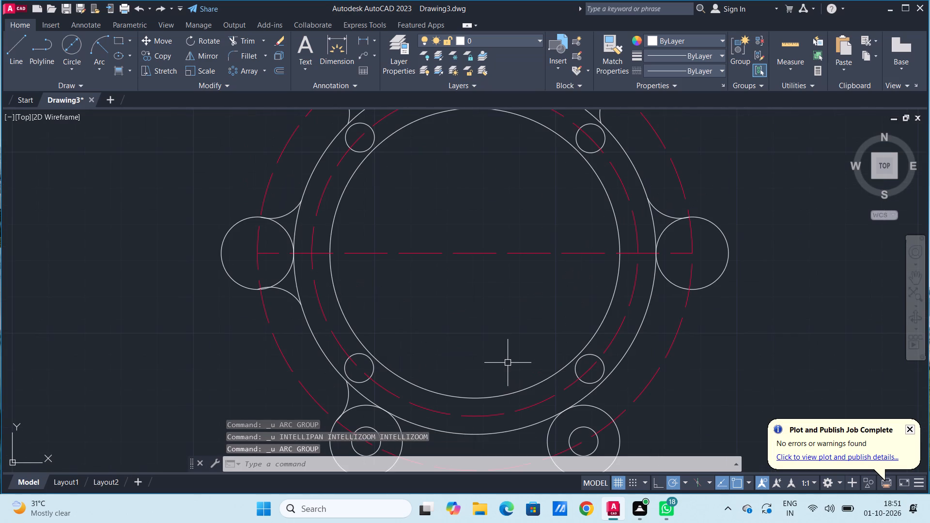
key(ctrl+z)
key(ctrl+z)
key(ctrl+z)
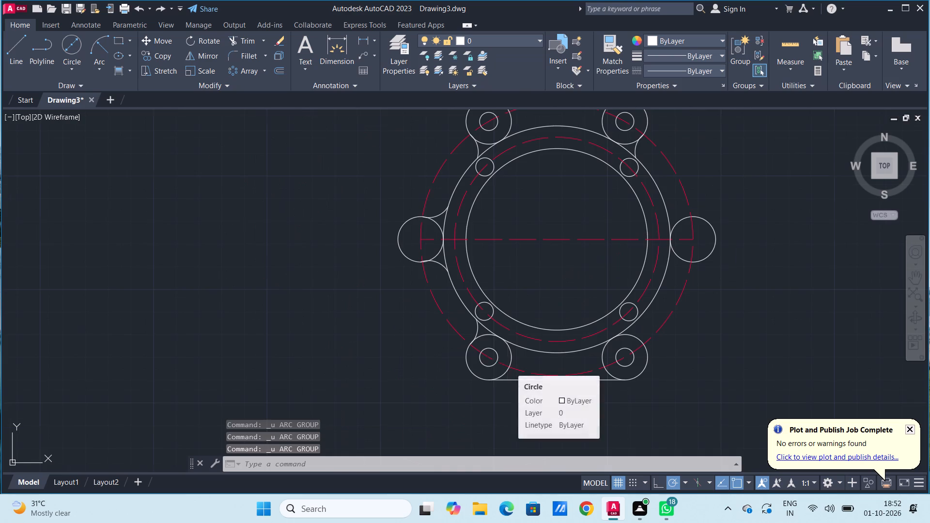
Undo the radius 10 blend arcs at the lower-left lug and the left side circle.
key(ctrl+z)
key(ctrl+z)
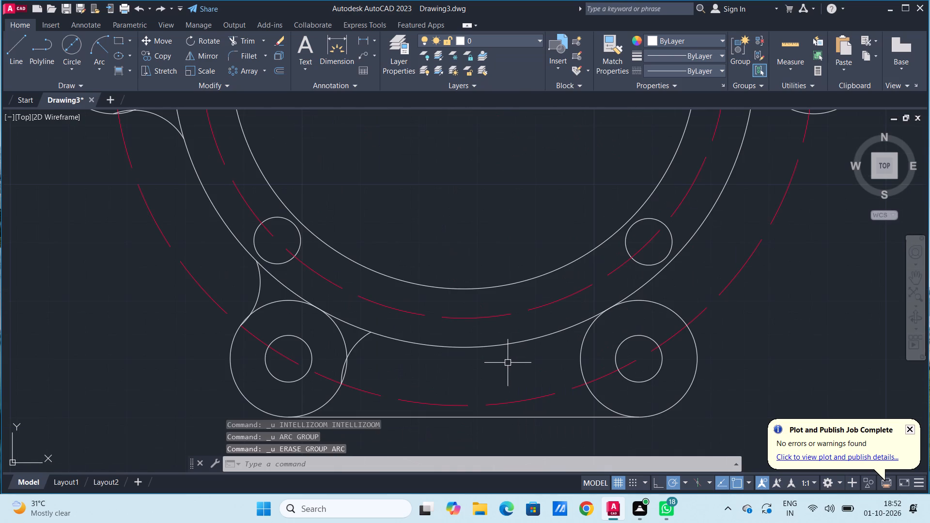
key(ctrl+z)
key(ctrl+z)
key(ctrl+z)
key(ctrl+z)
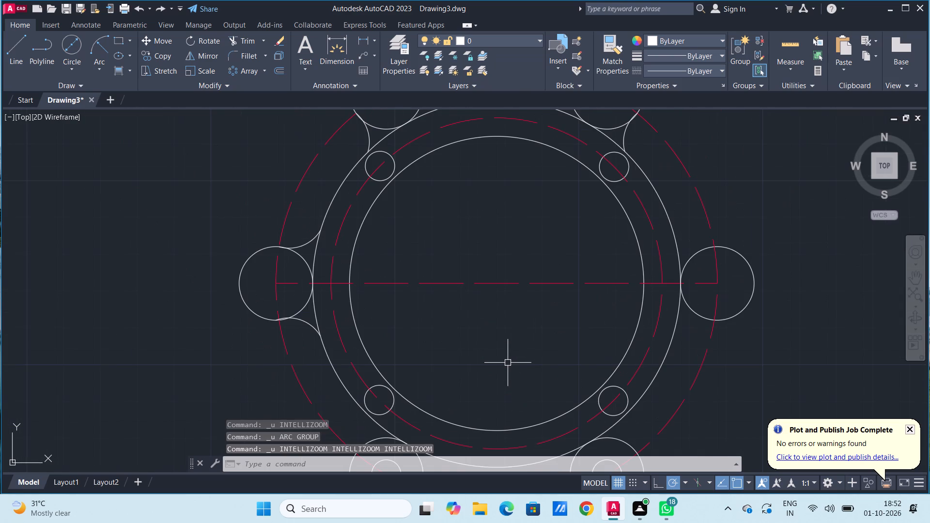
key(ctrl+z)
key(ctrl+z)
key(ctrl+z)
key(ctrl+z)
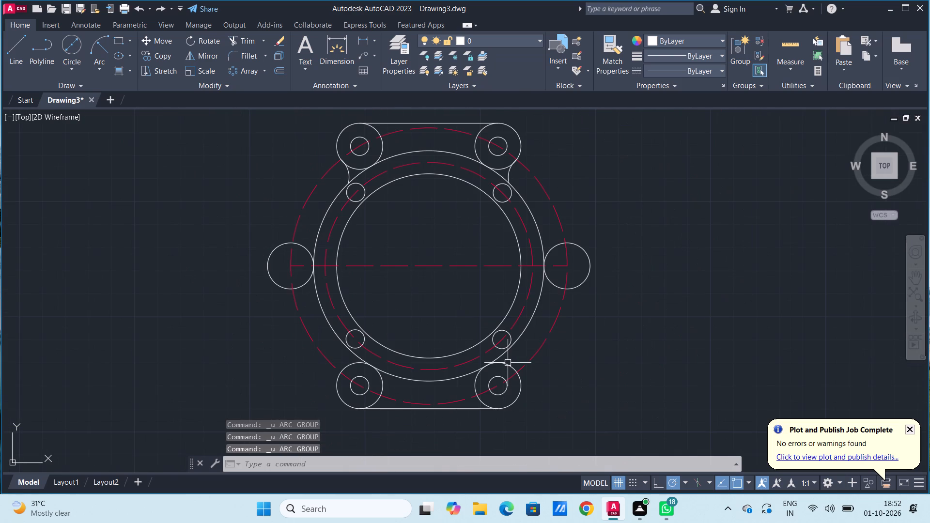
Undo the two horizontal tangent lines and the blend arcs at the two upper lugs.
key(ctrl+z)
key(ctrl+z)
key(ctrl+z)
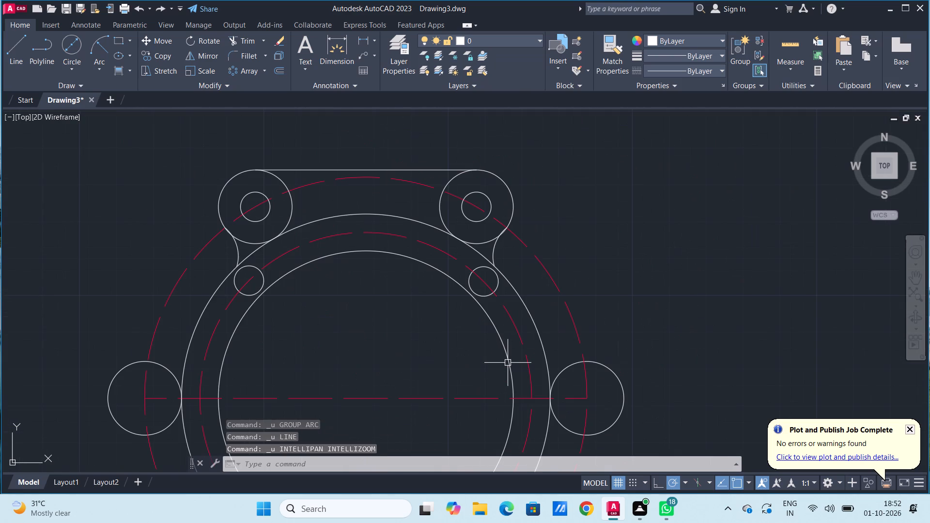
key(ctrl+z)
key(ctrl+z)
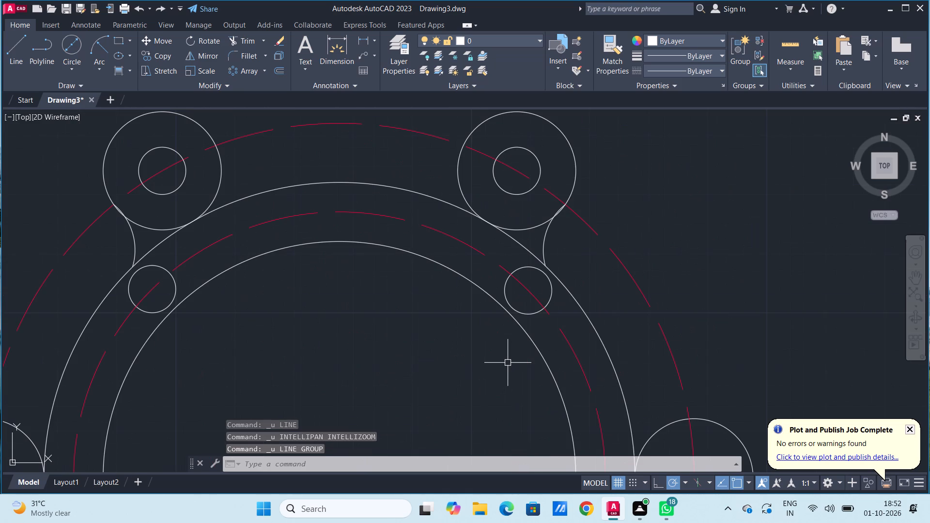
key(ctrl+z)
key(ctrl+z)
key(ctrl+z)
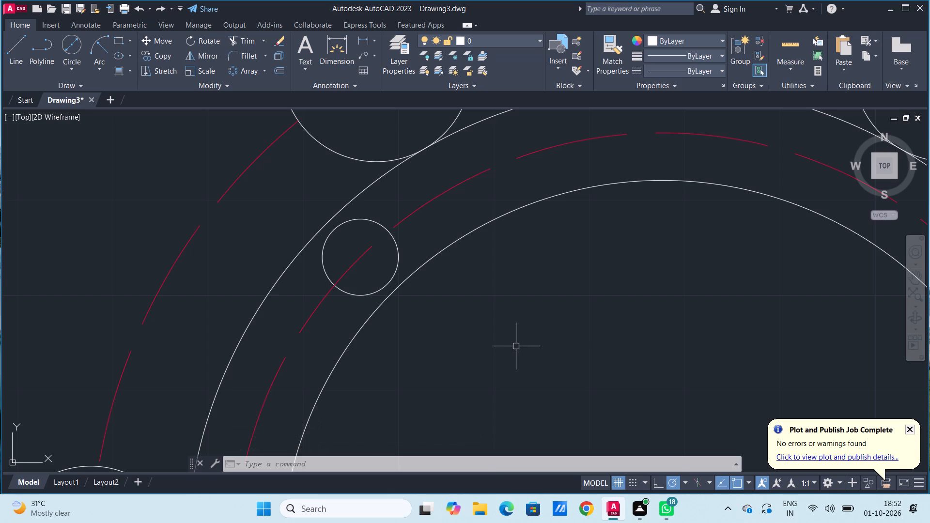
Fillet the 100-diameter circle to the outer side of the upper-left lug circle with radius 10.
scroll(516, 346, up, 1)
scroll(511, 348, down, 1)
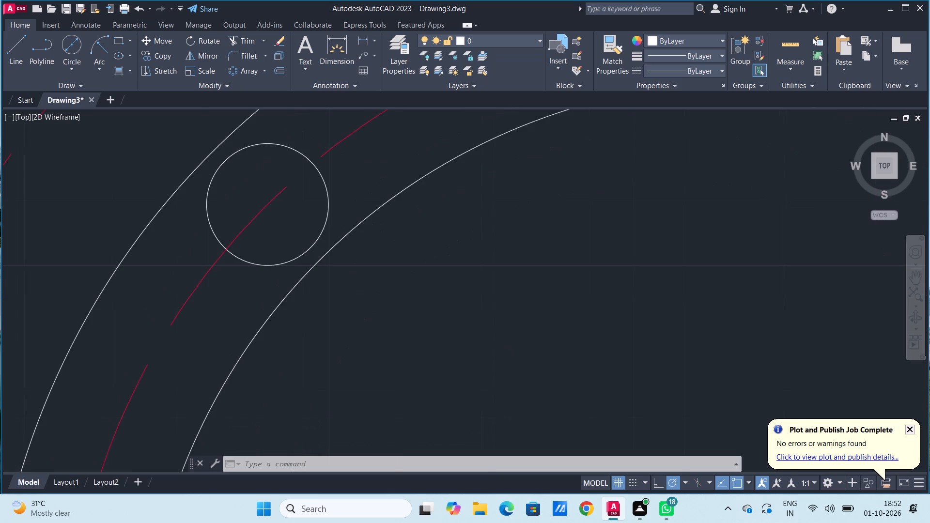
scroll(511, 348, down, 3)
middle_drag(517, 349, 507, 222)
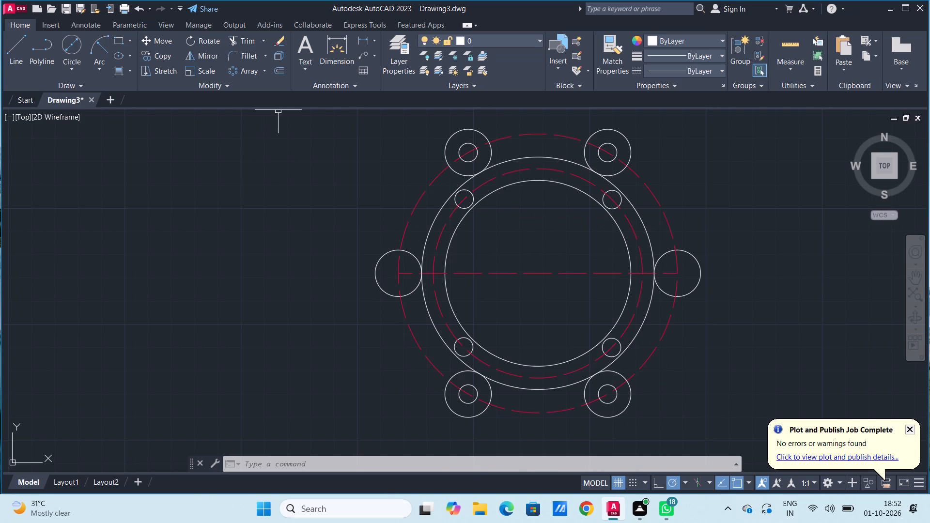
click(235, 54)
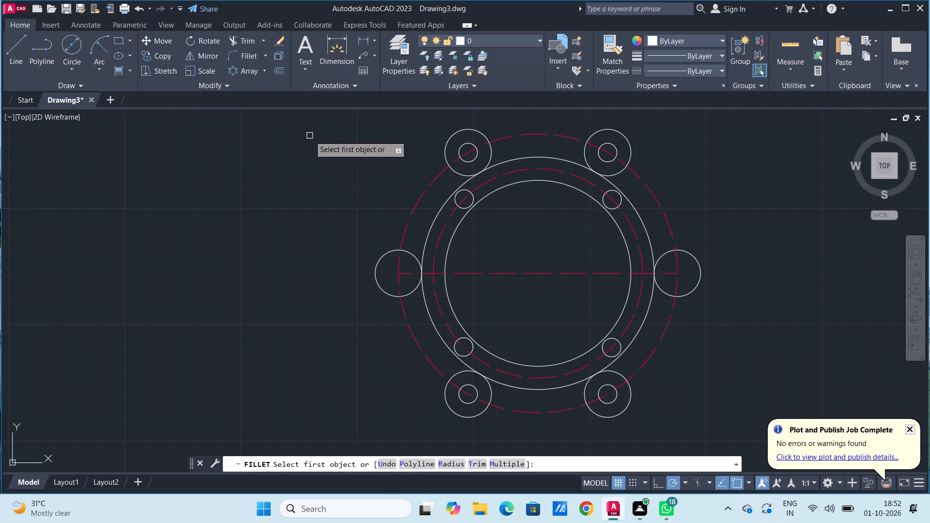
click(466, 185)
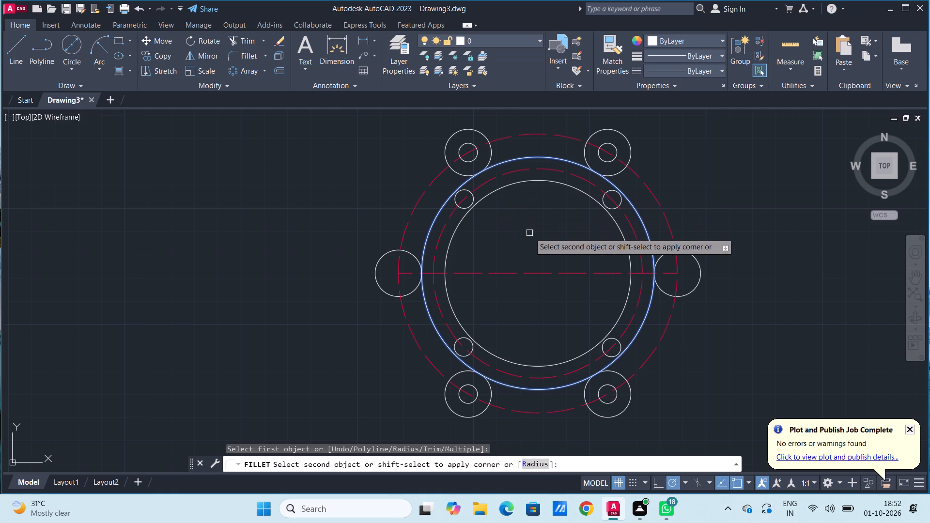
key(r)
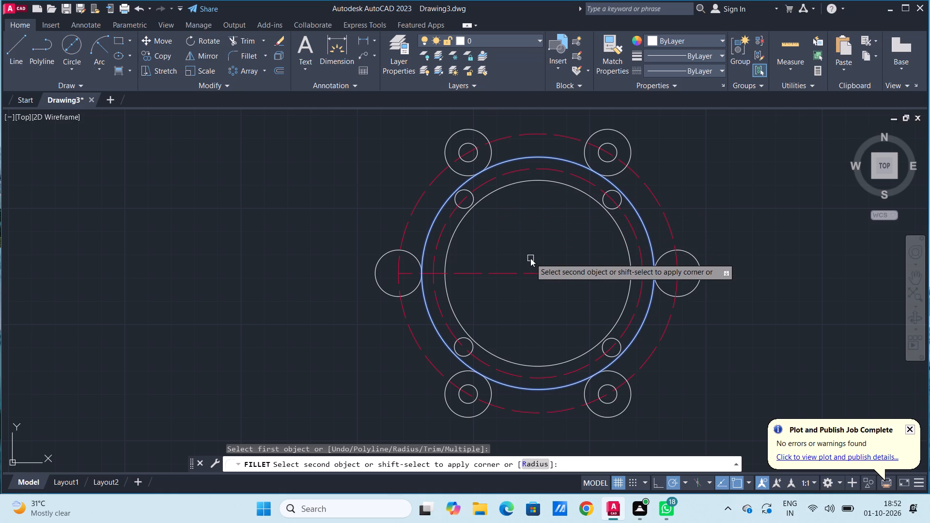
key(Return)
text(10)
key(Return)
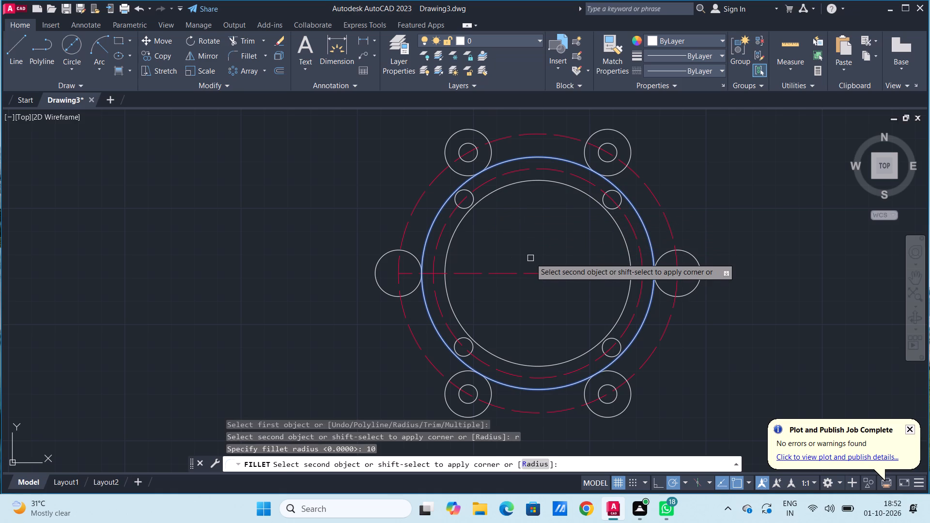
click(455, 173)
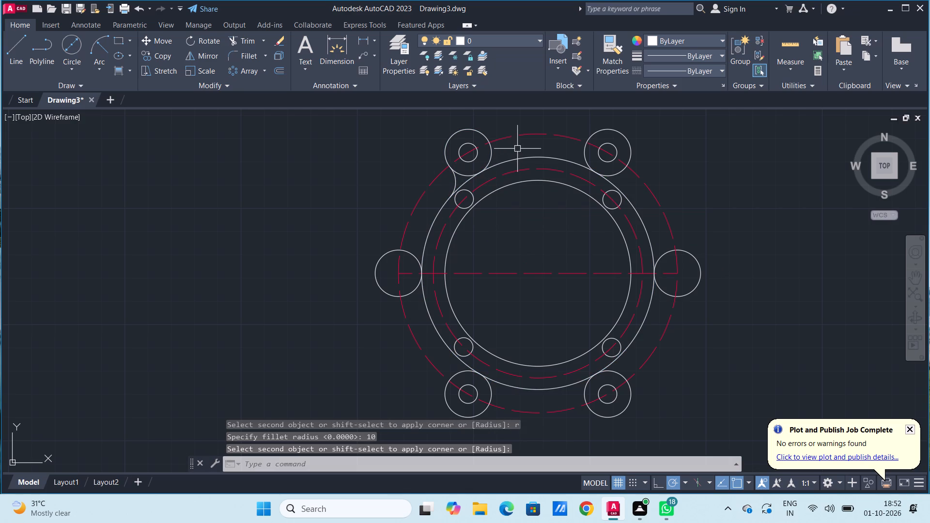
Fillet the inner sides of both upper lug circles to the 100-diameter circle with radius 10.
key(space)
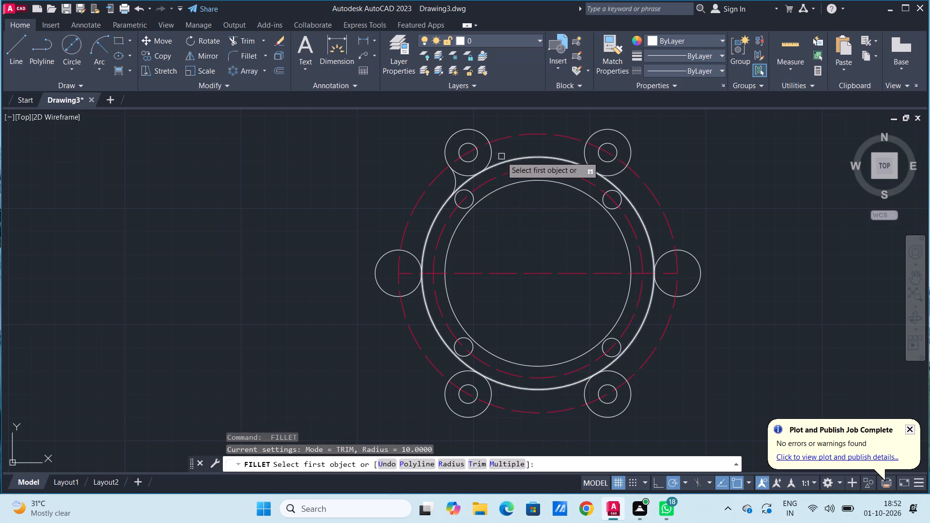
click(494, 155)
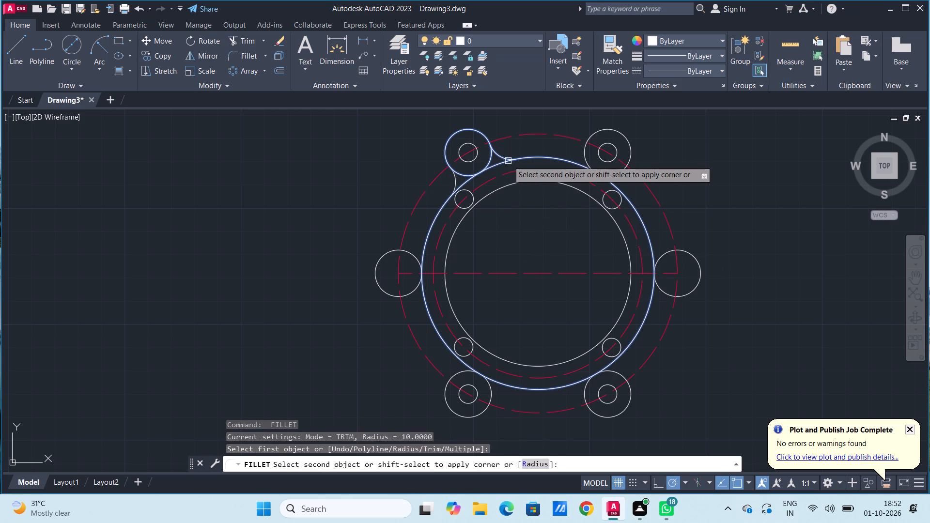
click(508, 161)
key(space)
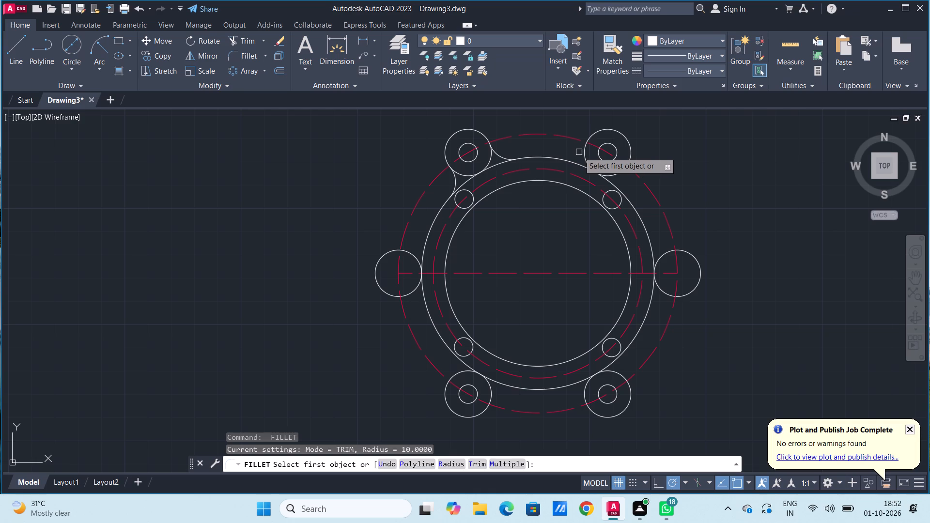
click(584, 154)
click(575, 164)
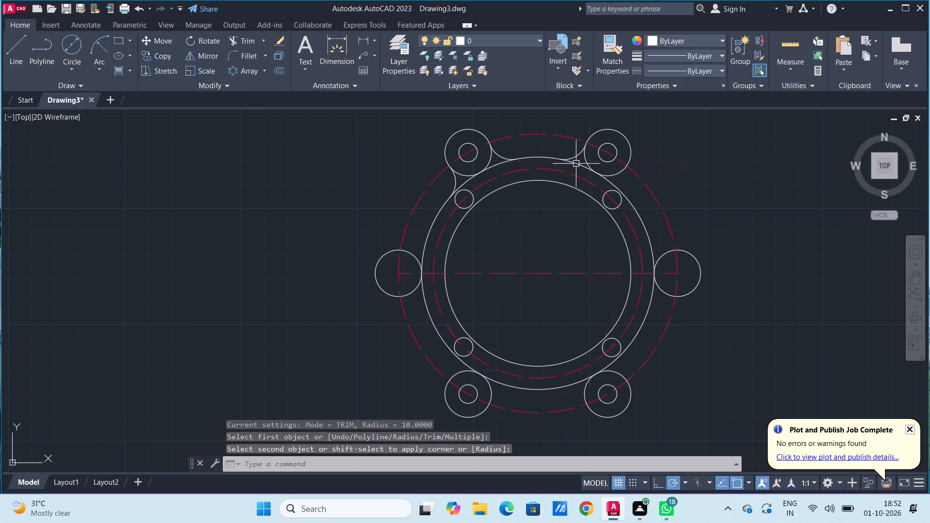
Fillet the outer side of the upper-right lug circle to the 100-diameter circle with radius 10.
key(space)
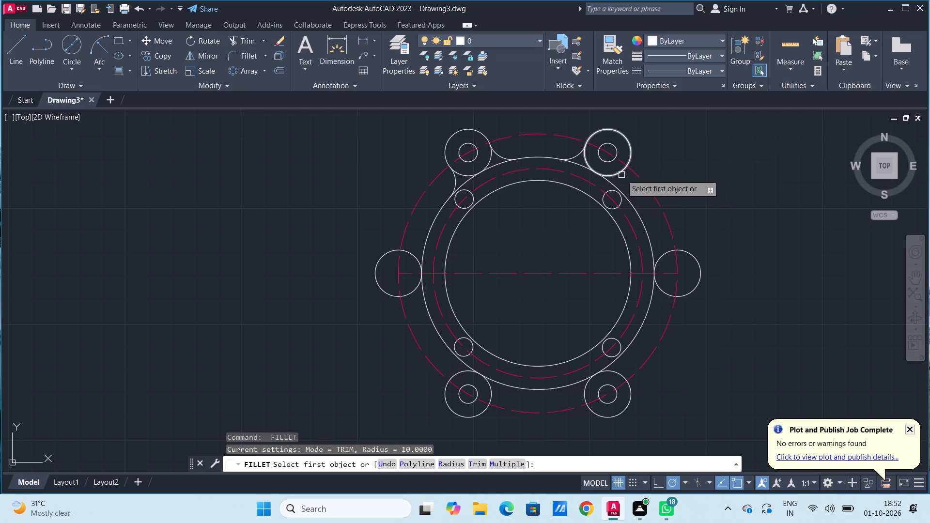
click(621, 175)
click(621, 192)
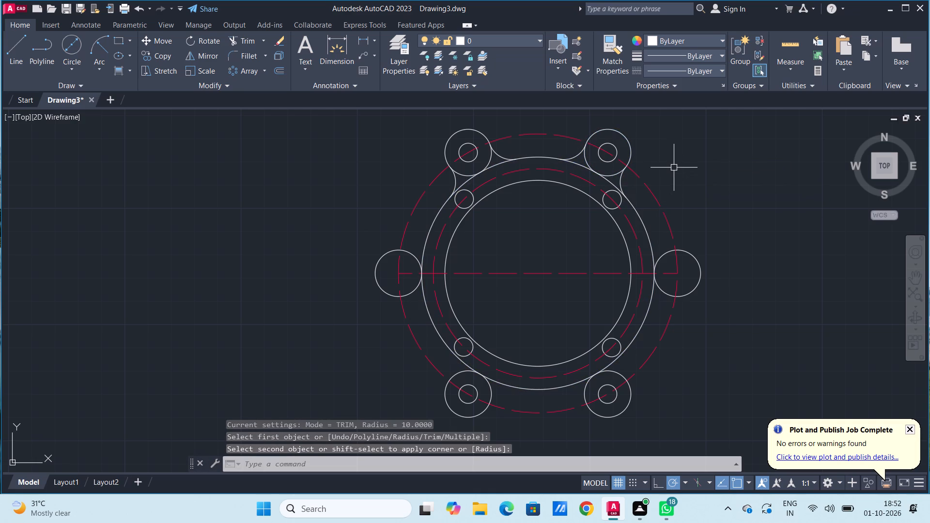
Fillet the upper and lower sides of the right side circle to the 100-diameter circle with radius 10.
key(space)
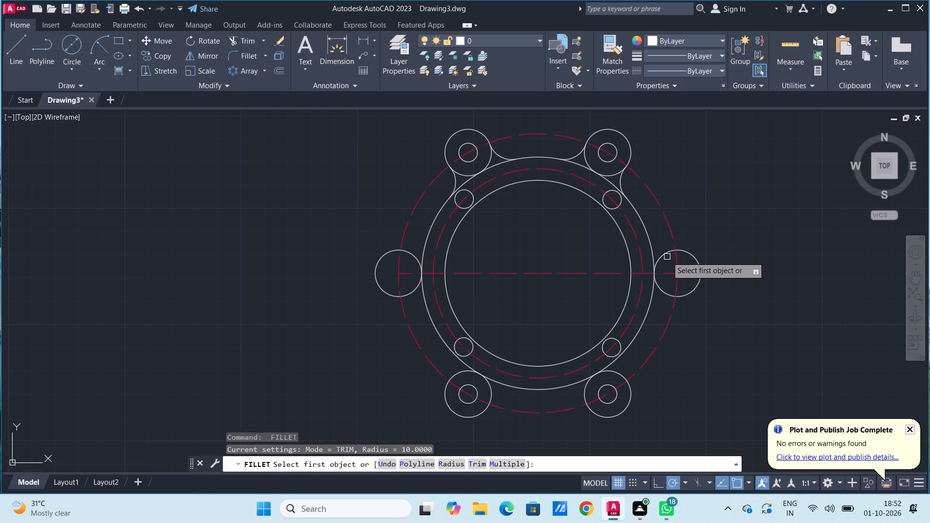
click(667, 254)
click(649, 248)
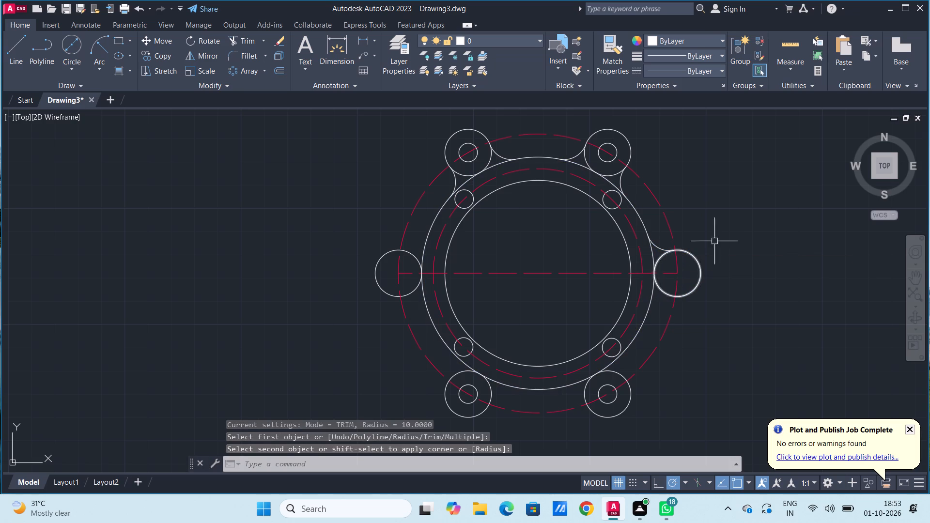
key(space)
click(664, 295)
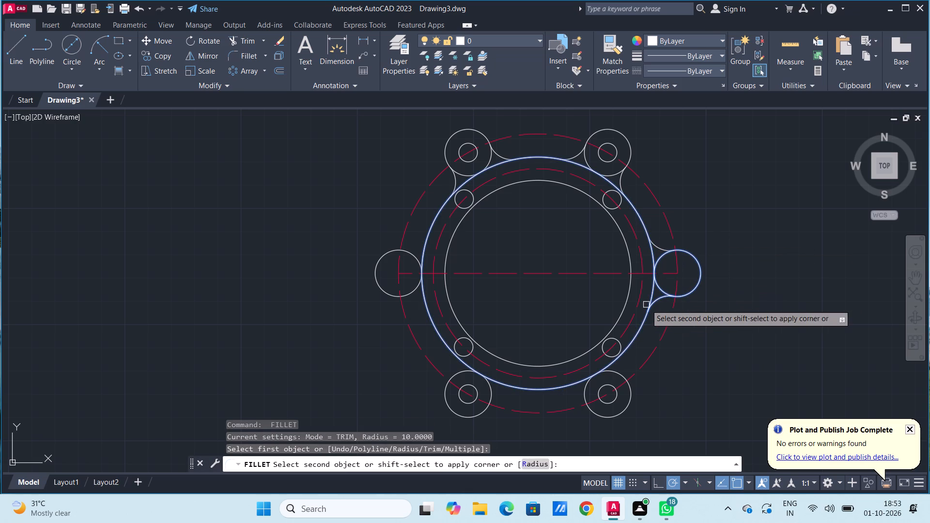
click(646, 305)
Fillet the outer and inner sides of the lower-right lug circle to the 100-diameter circle with radius 10.
key(space)
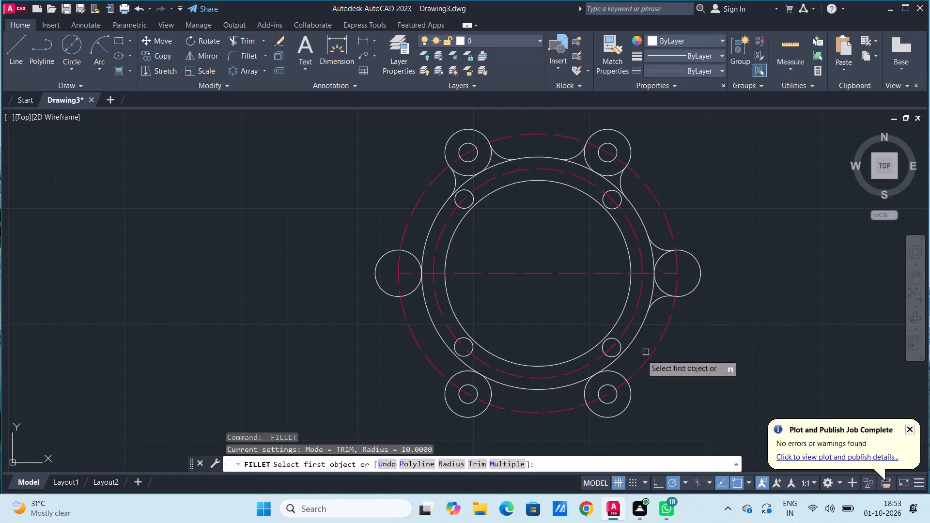
click(620, 376)
click(623, 354)
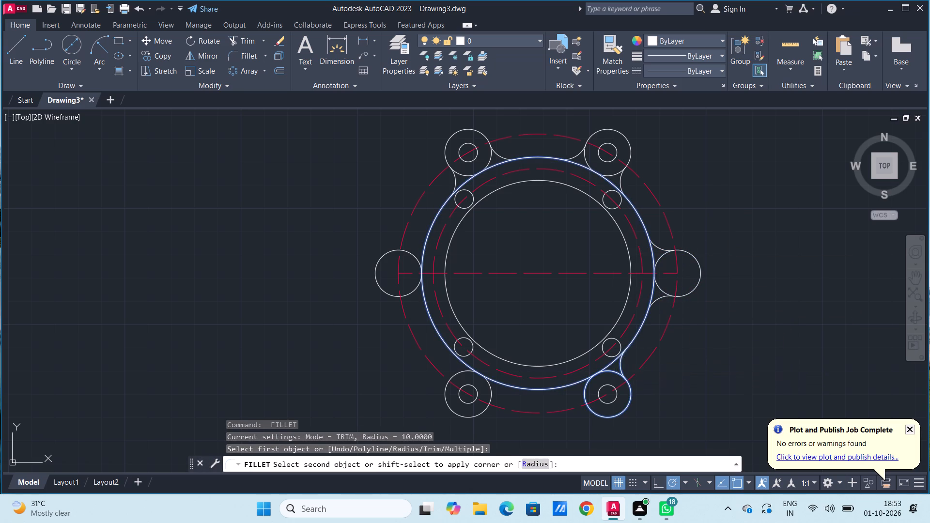
key(space)
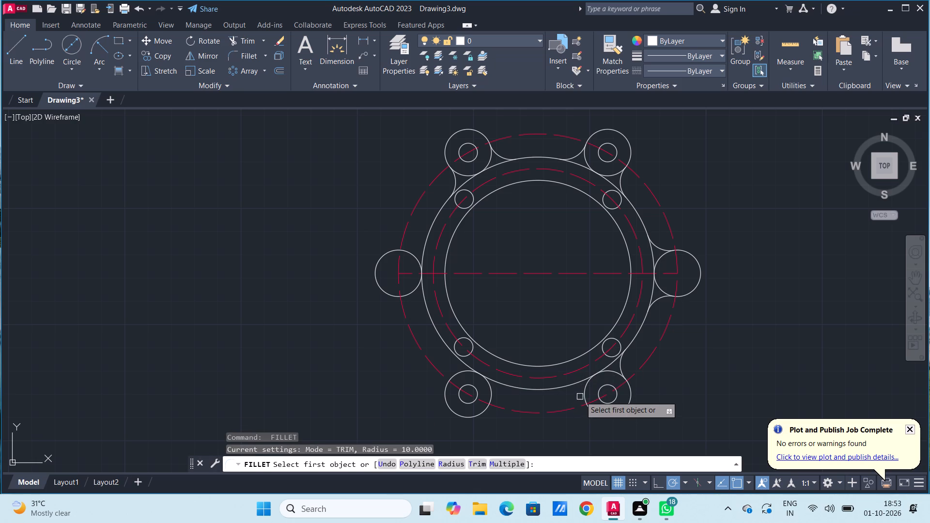
click(584, 395)
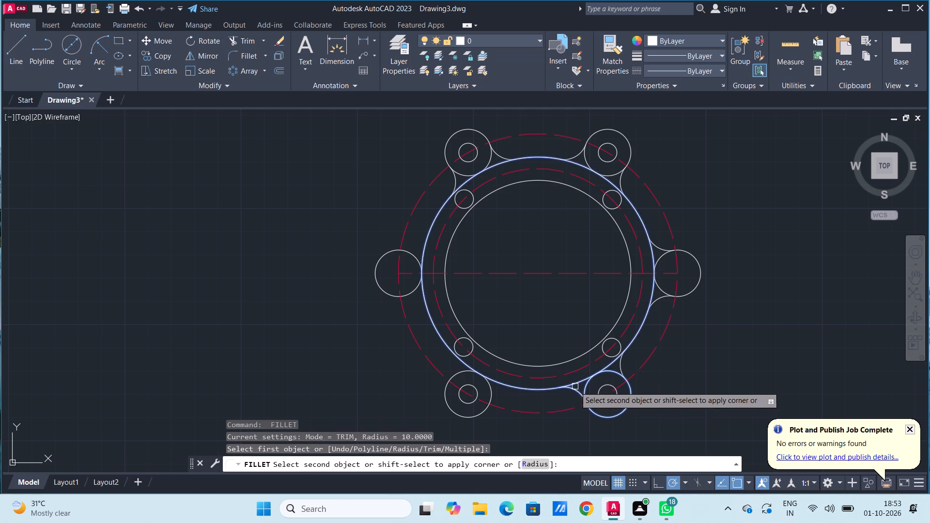
click(575, 385)
Fillet the inner and outer sides of the lower-left lug circle to the 100-diameter circle with radius 10.
key(space)
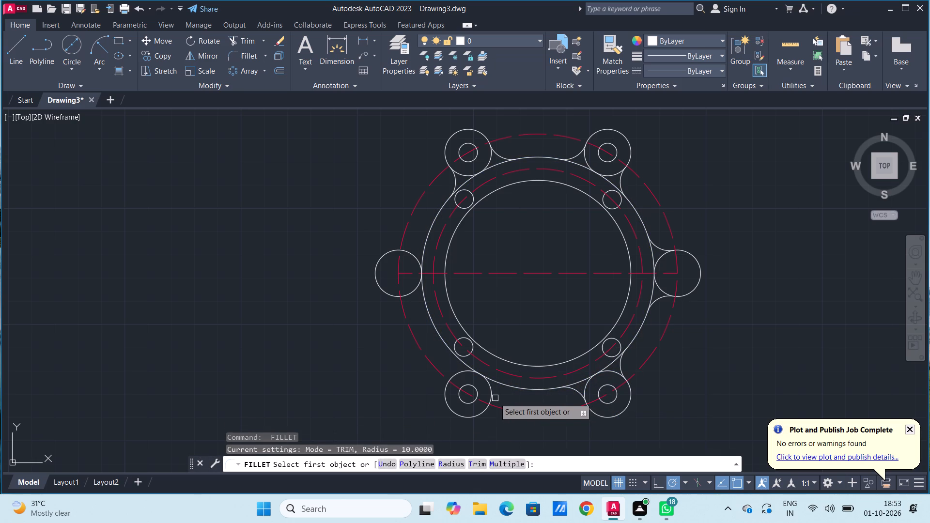
click(493, 397)
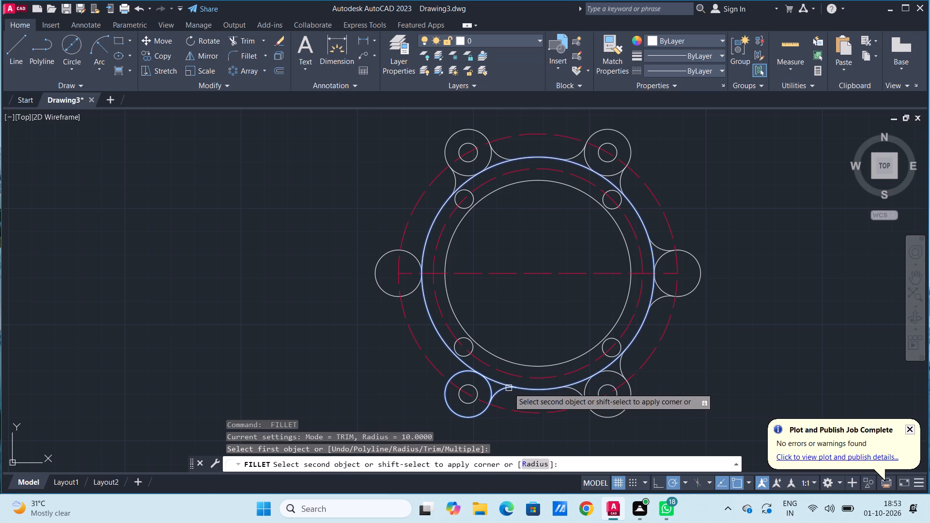
click(509, 388)
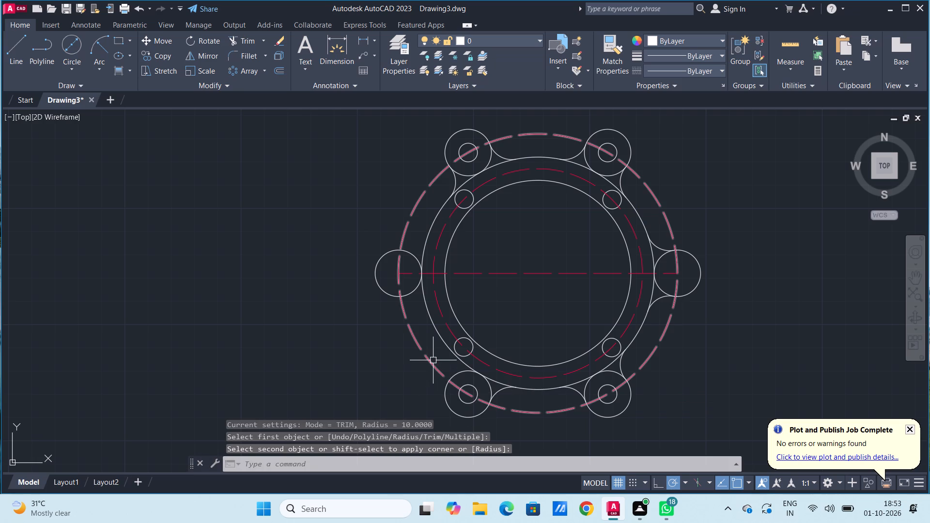
key(space)
click(456, 375)
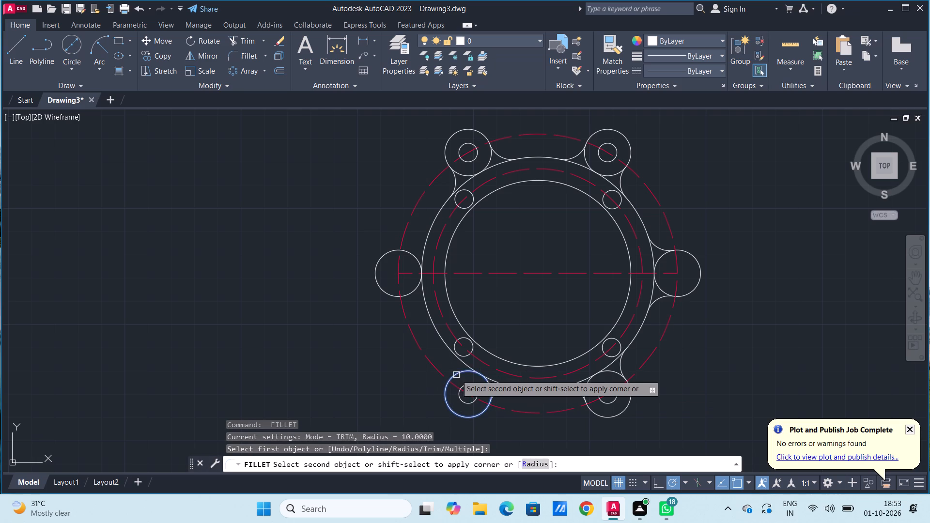
click(450, 354)
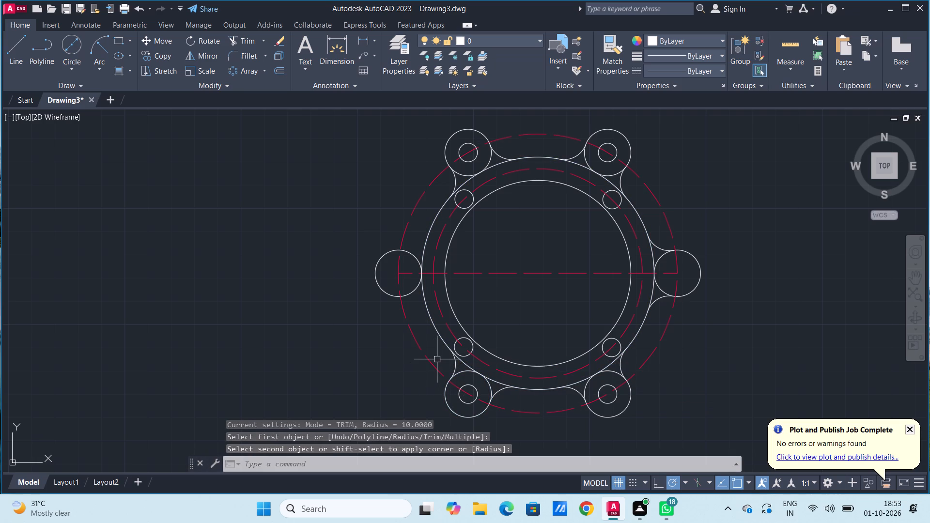
Fillet the lower and upper sides of the left side circle to the 100-diameter circle with radius 10.
key(space)
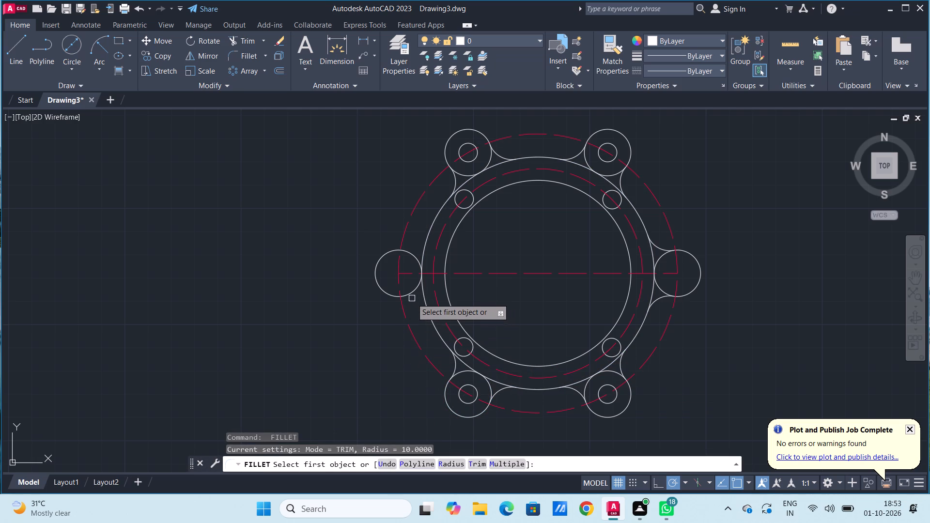
click(412, 295)
click(426, 308)
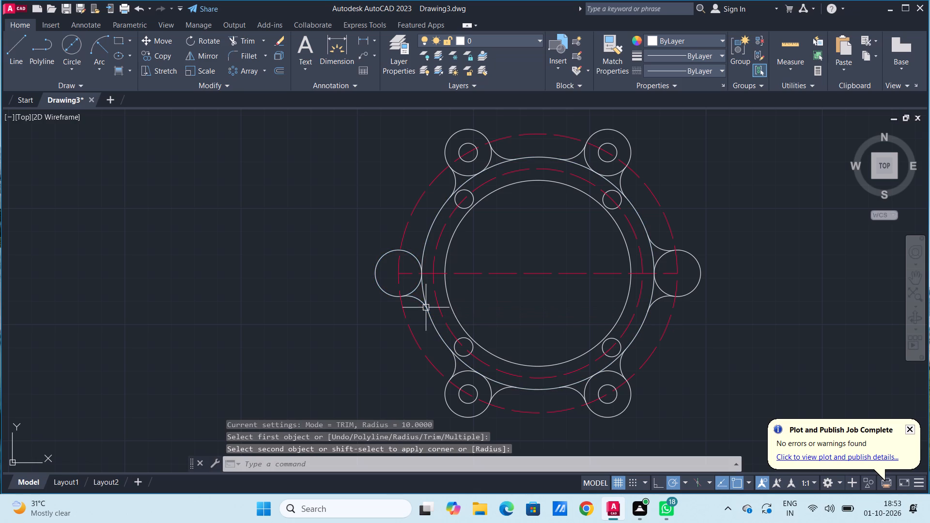
key(space)
click(413, 258)
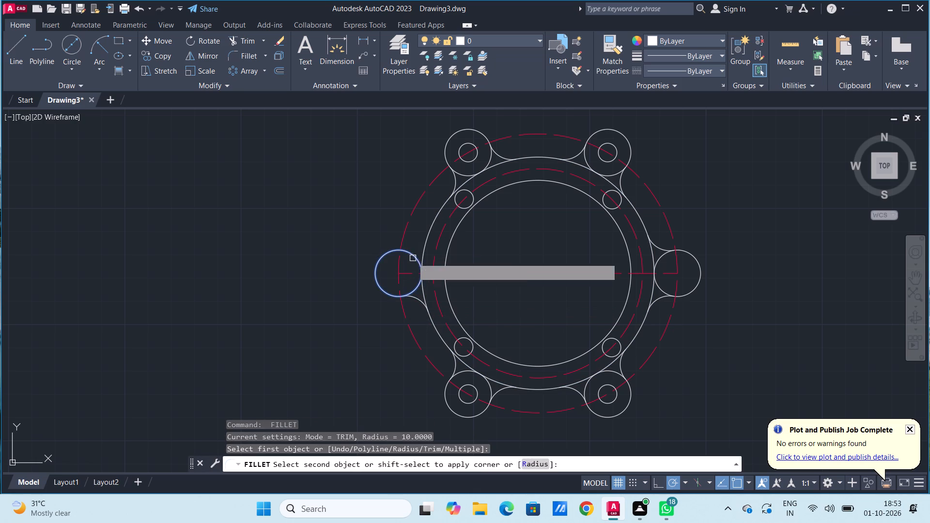
click(424, 247)
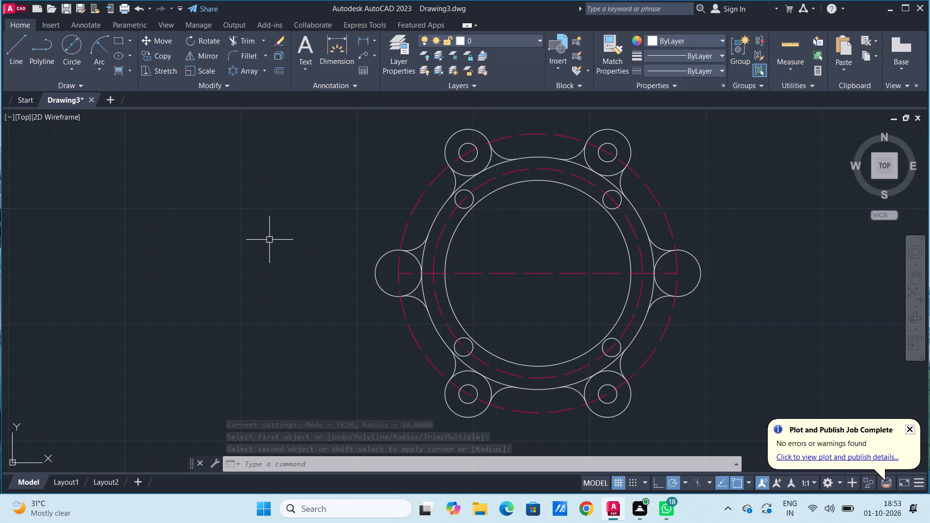
key(Escape)
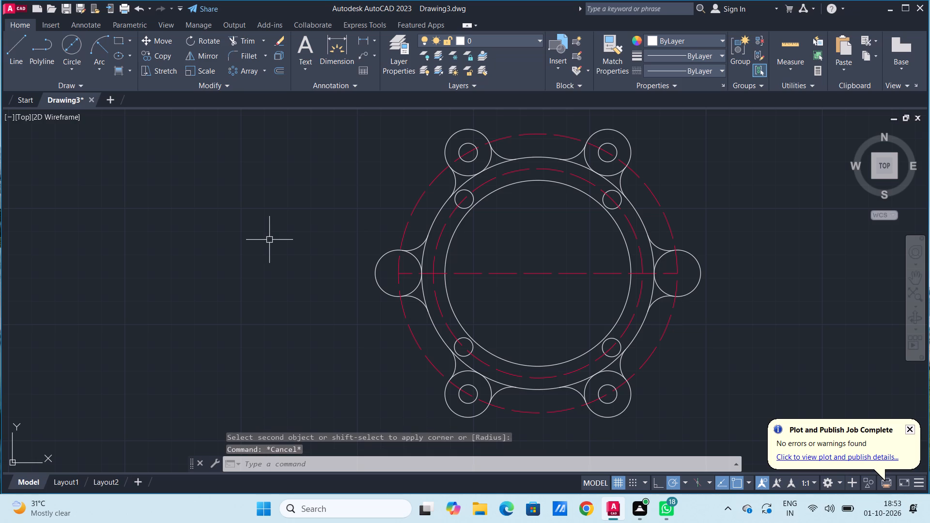
key(Escape)
key(Escape)
key(Escape)
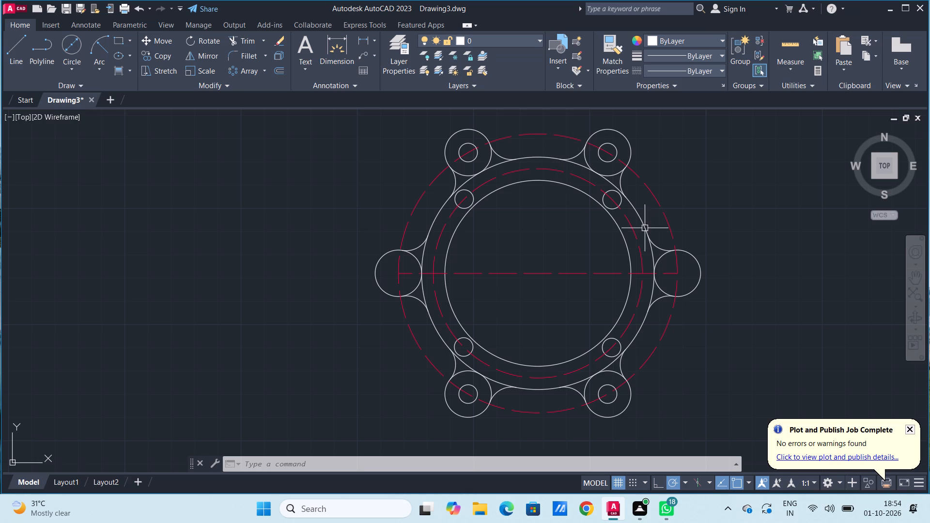
Trim the overlapping arcs between the fillets at the upper-left lug and the 100-diameter circle beside the left side circle.
scroll(756, 316, up, 1)
scroll(754, 316, down, 2)
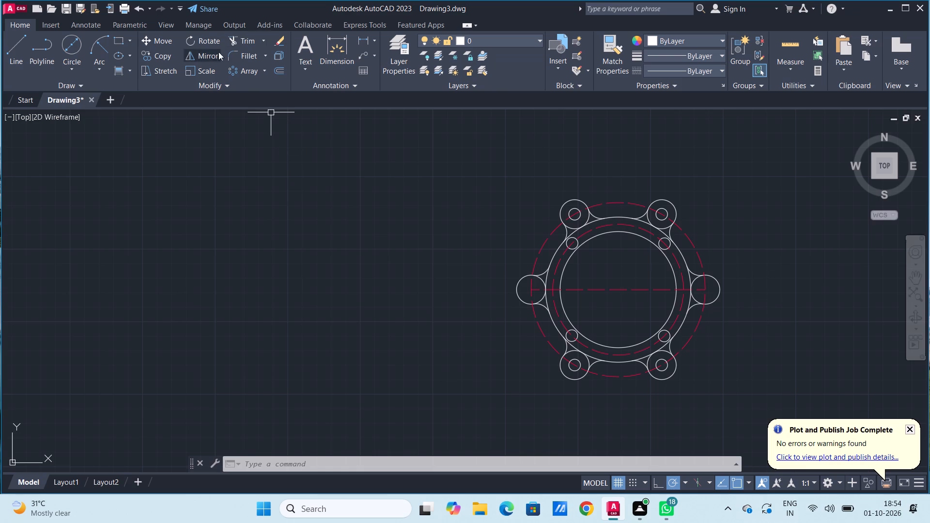
click(248, 39)
scroll(593, 231, up, 1)
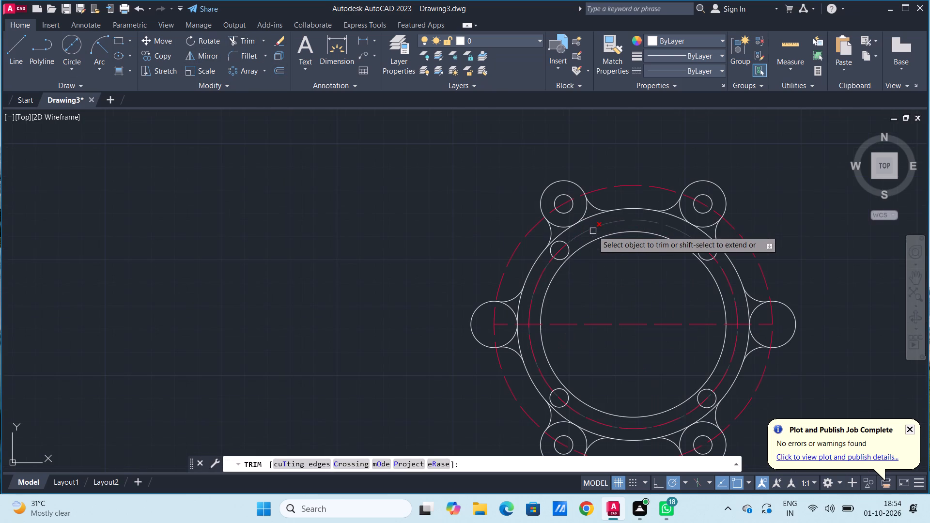
click(593, 219)
click(587, 218)
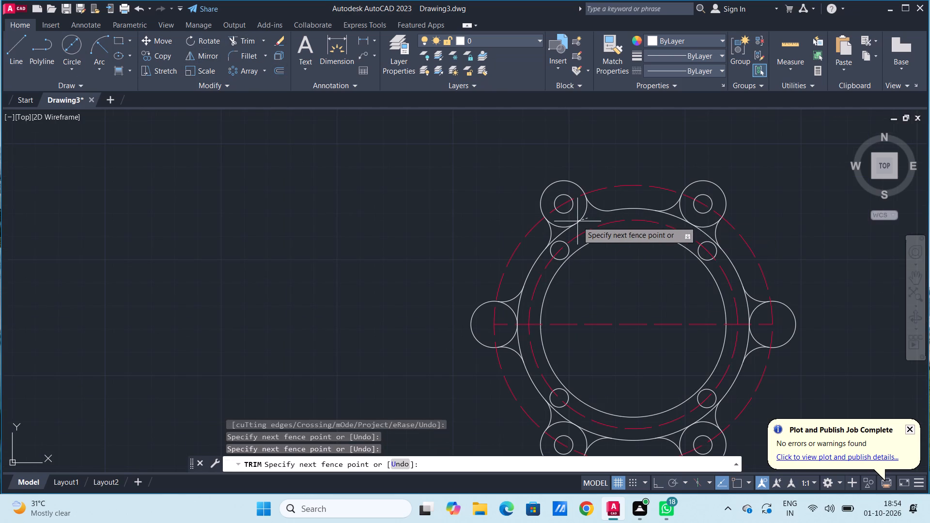
click(577, 221)
click(573, 227)
click(571, 226)
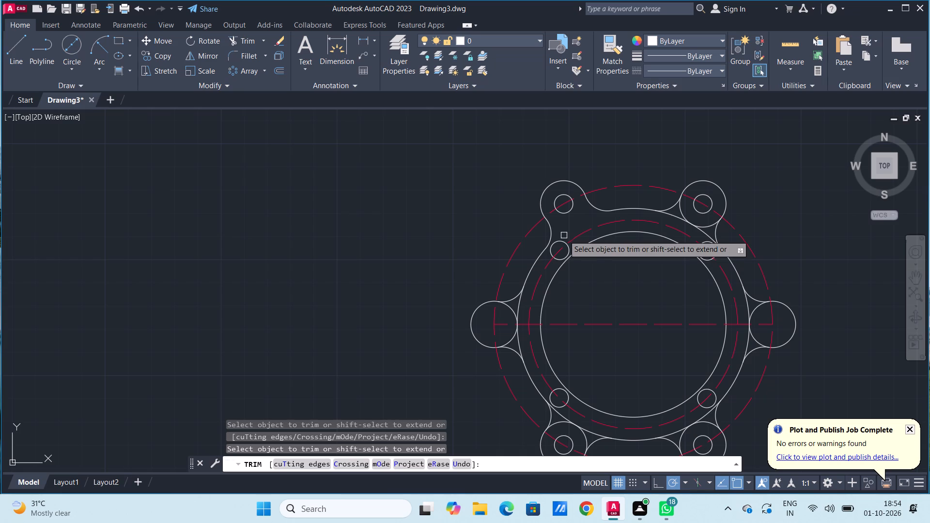
click(520, 306)
click(520, 338)
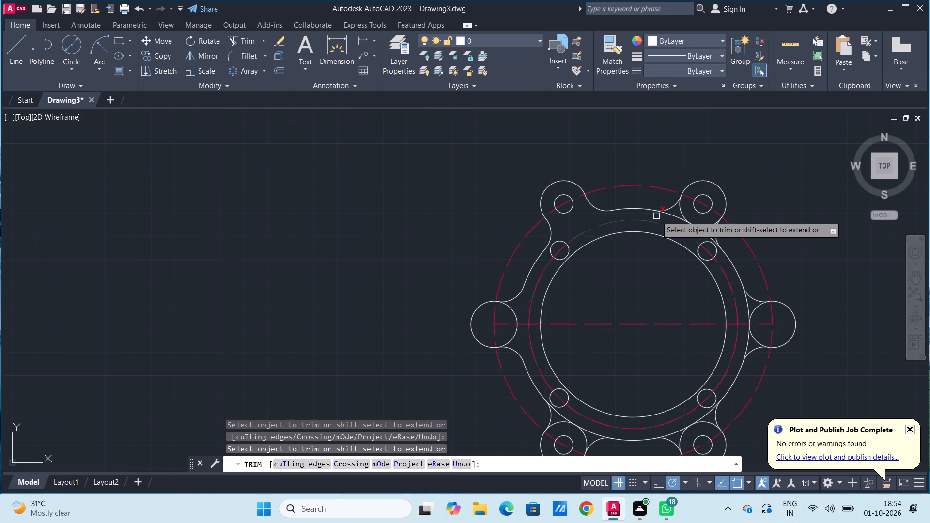
Trim the overlapping arcs between the fillets at the upper-right lug and the 100-diameter circle beside the right side circle.
click(676, 219)
click(685, 219)
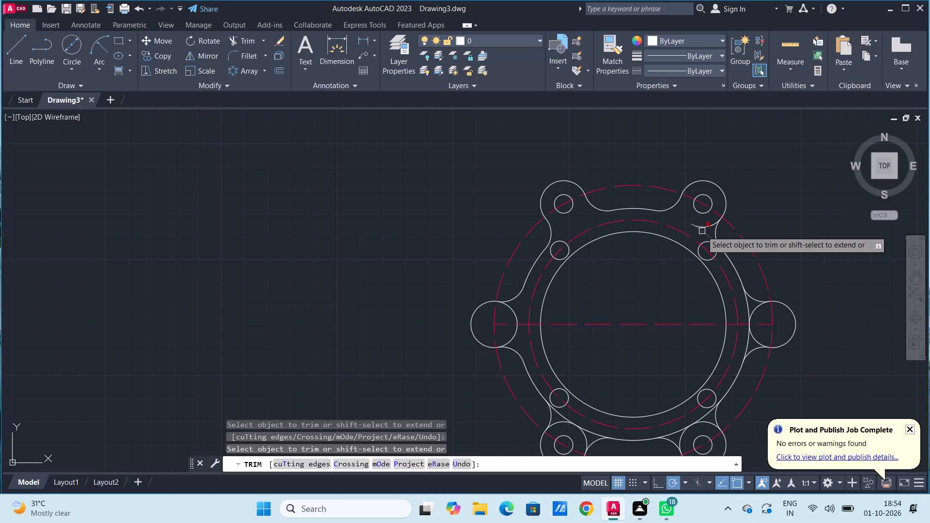
click(702, 231)
click(703, 228)
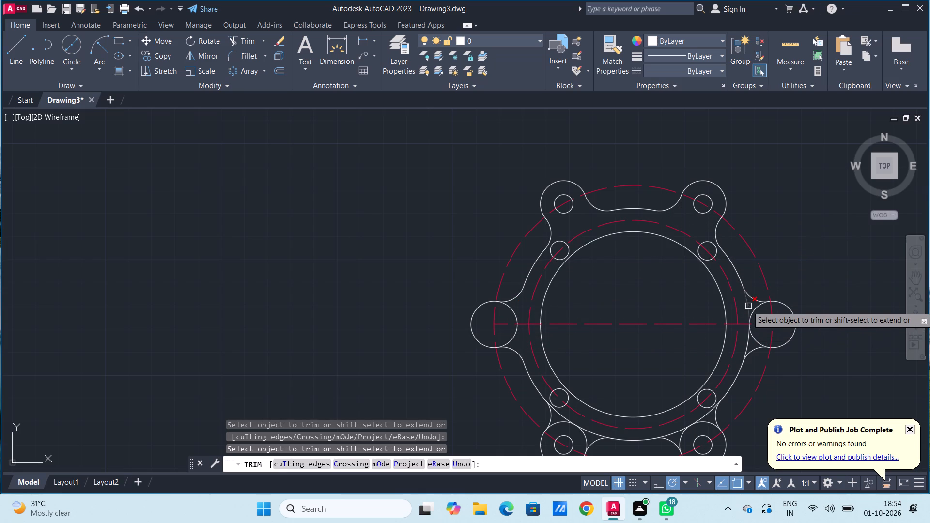
click(748, 306)
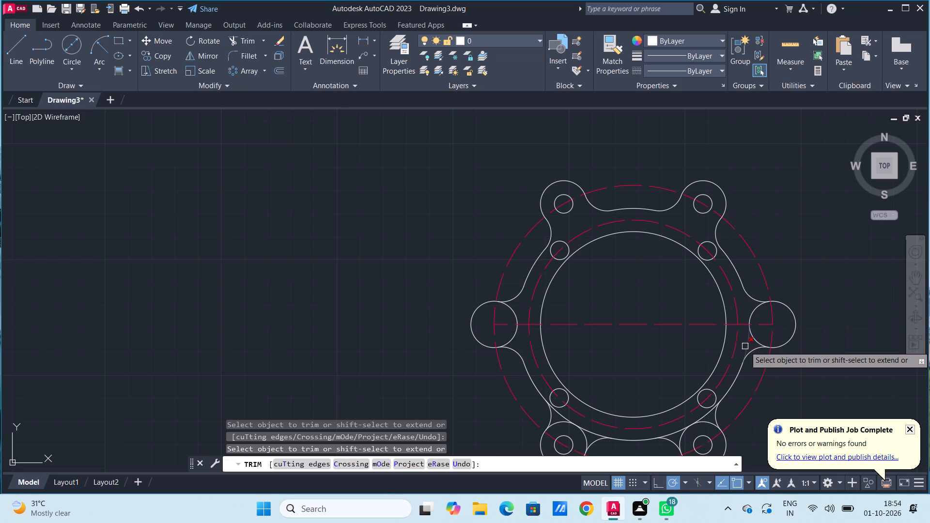
click(745, 346)
Trim the inner lug arcs and the 100-diameter circle segments between the fillets at both lower lugs.
middle_drag(700, 386, 699, 296)
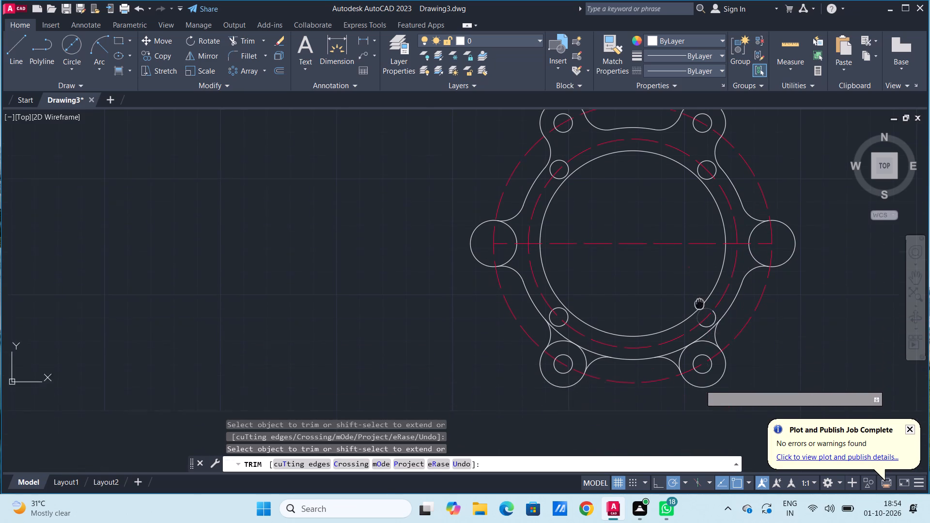
middle_drag(699, 296, 697, 282)
double_click(561, 318)
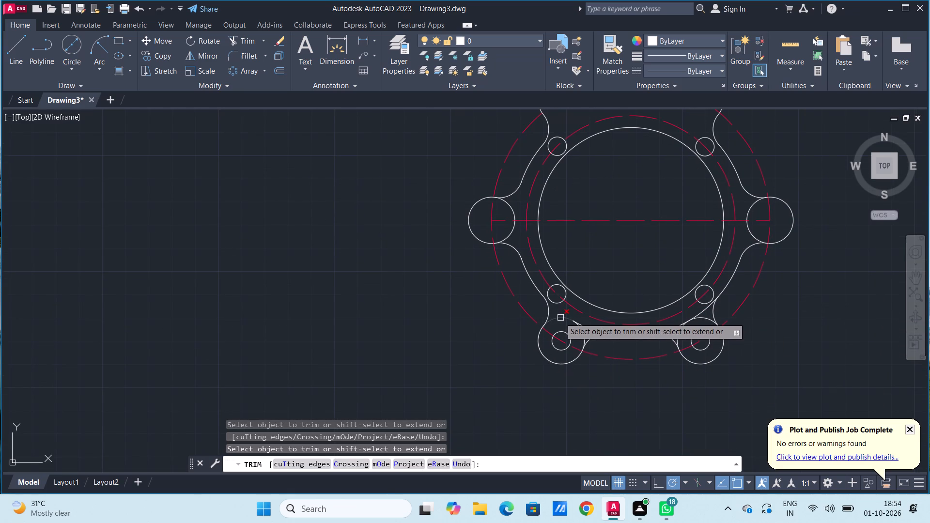
click(578, 327)
click(580, 328)
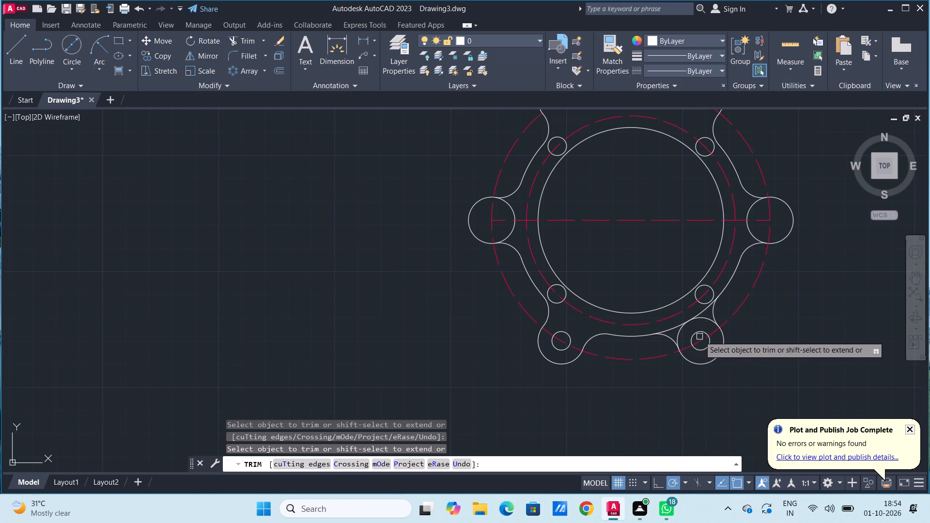
click(684, 326)
click(686, 326)
click(693, 323)
click(696, 323)
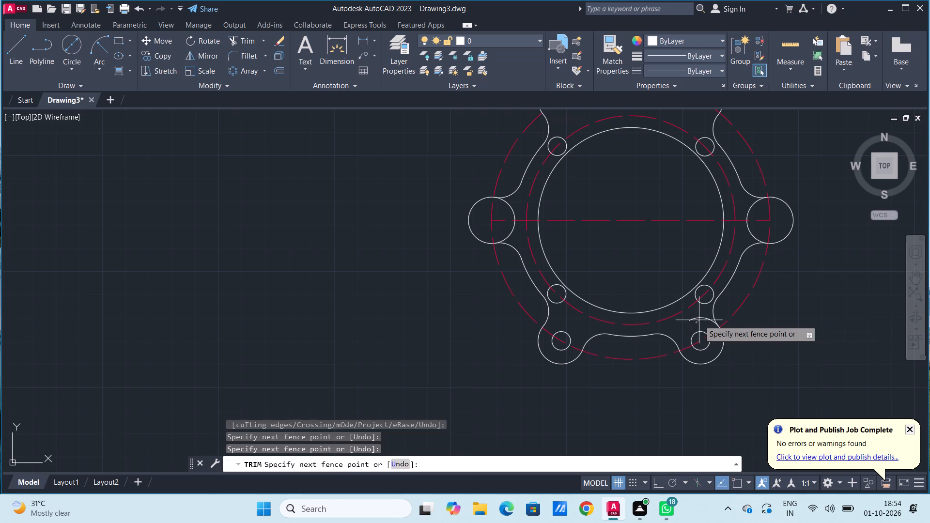
click(699, 320)
click(699, 317)
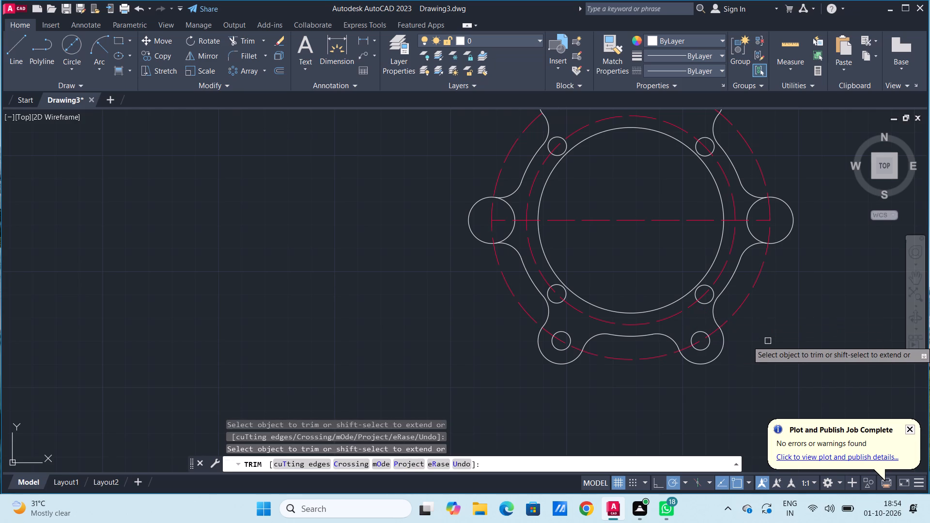
key(Escape)
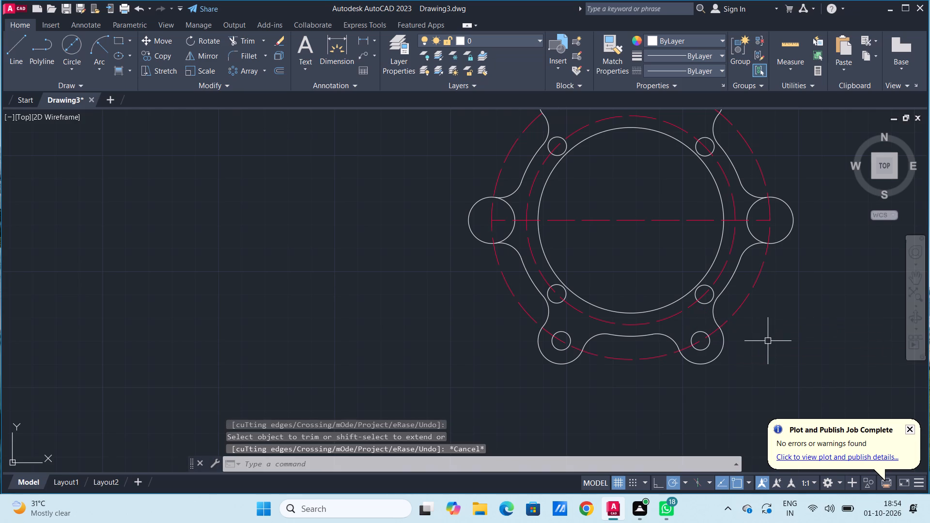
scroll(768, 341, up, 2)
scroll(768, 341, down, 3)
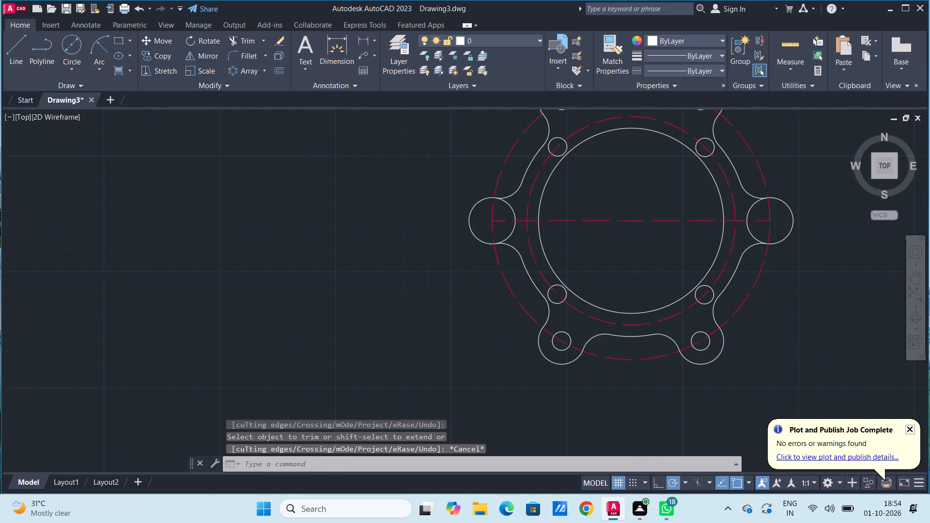
Draw horizontal lines joining the topmost points of the two upper lugs and the bottommost points of the two lower lugs.
click(18, 55)
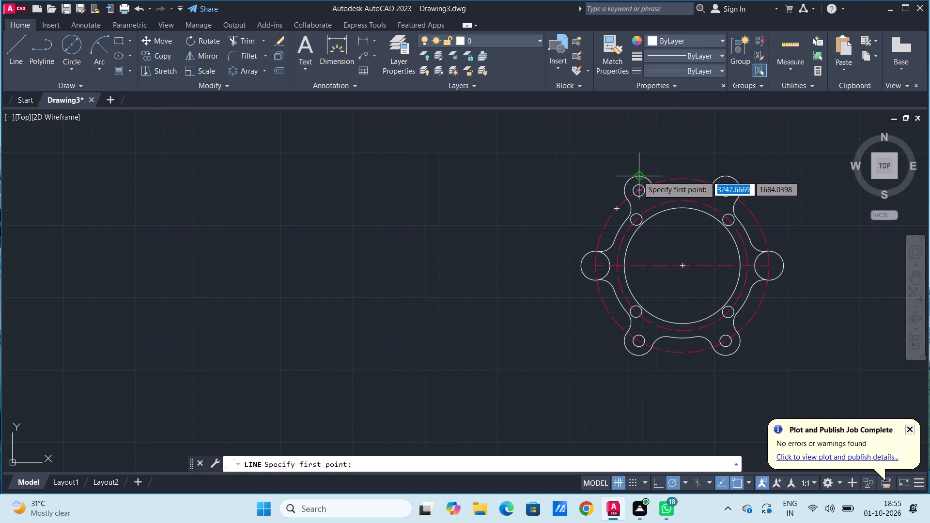
click(637, 178)
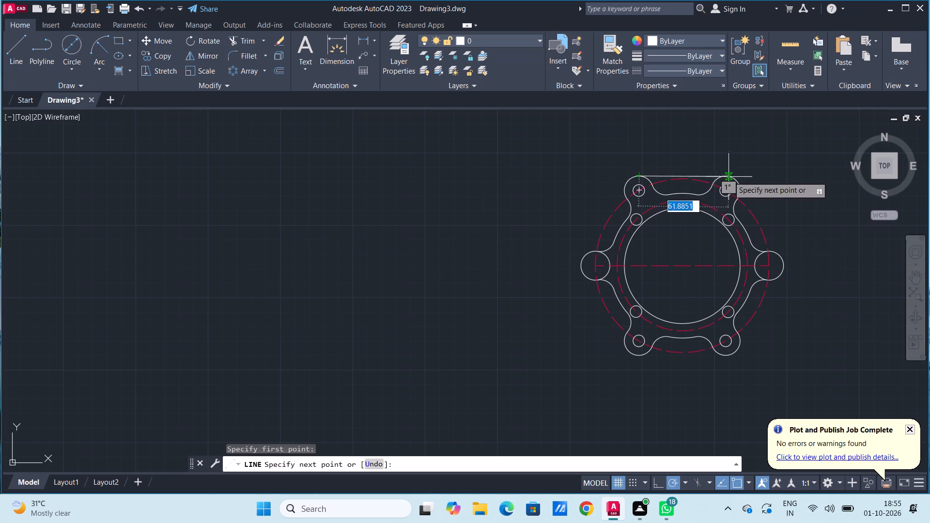
click(728, 176)
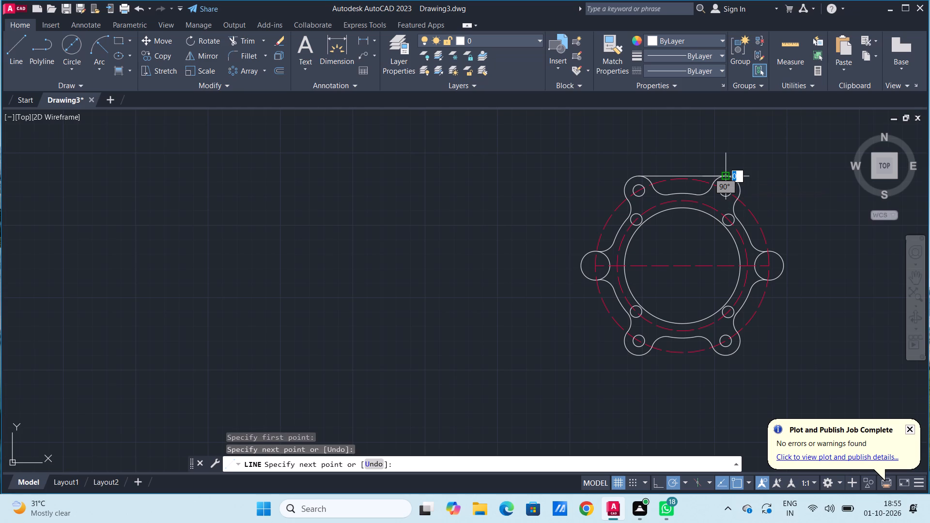
key(Escape)
key(space)
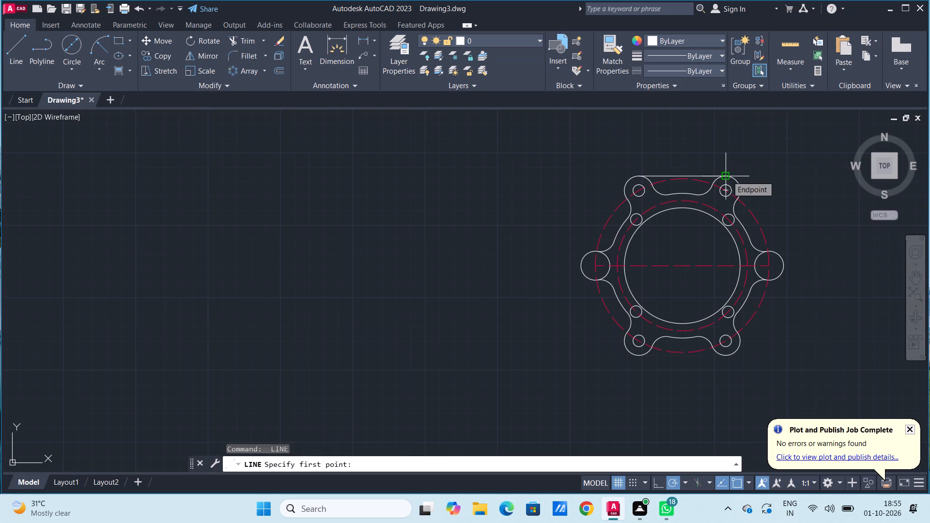
click(639, 354)
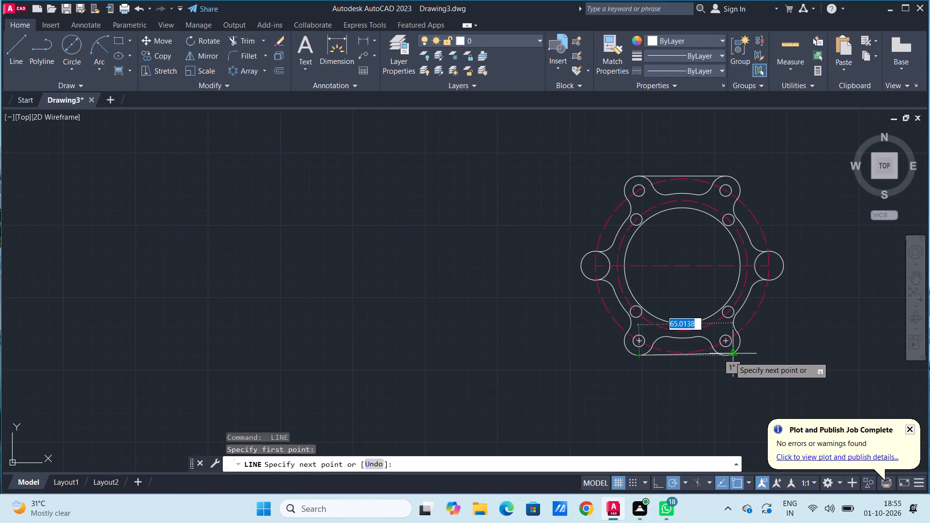
click(725, 357)
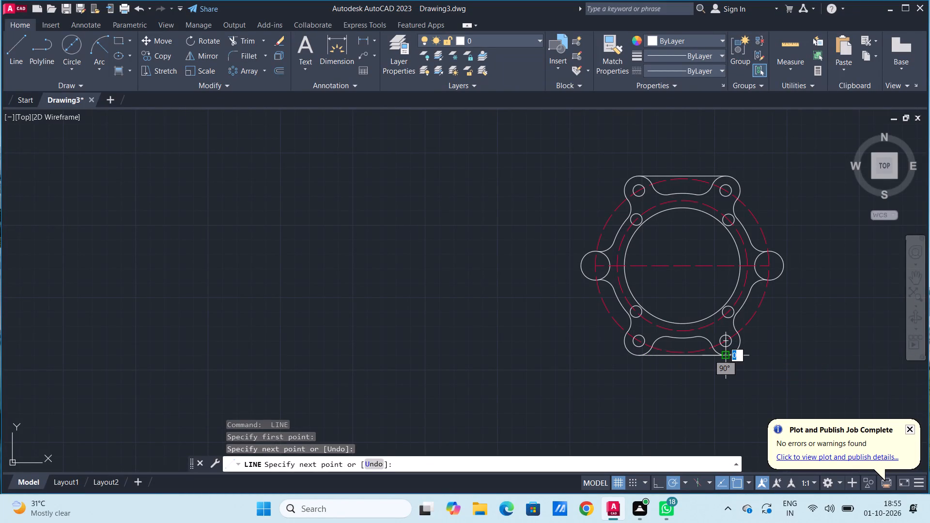
key(Escape)
key(Escape)
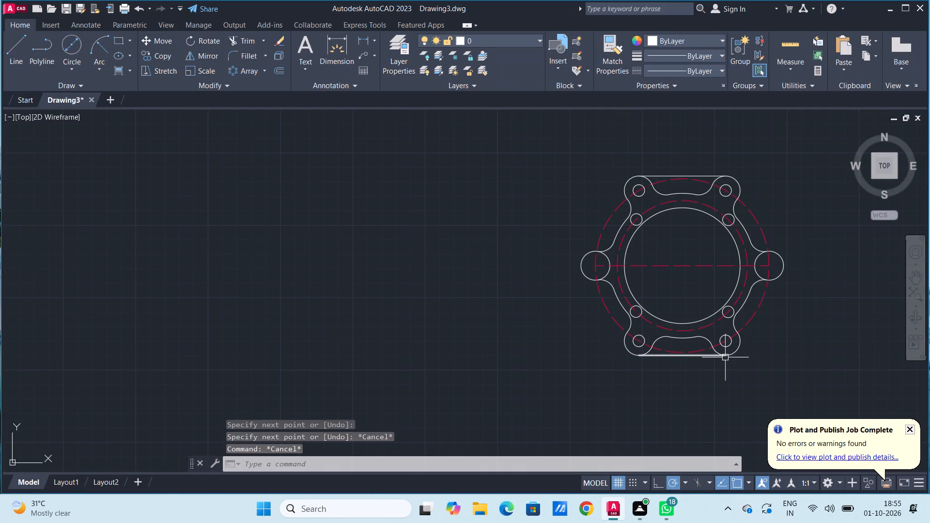
key(Escape)
key(Escape)
Trim the fillets, 100-diameter arc and inner lug arcs beneath the straight line joining the two upper lugs.
scroll(767, 350, down, 1)
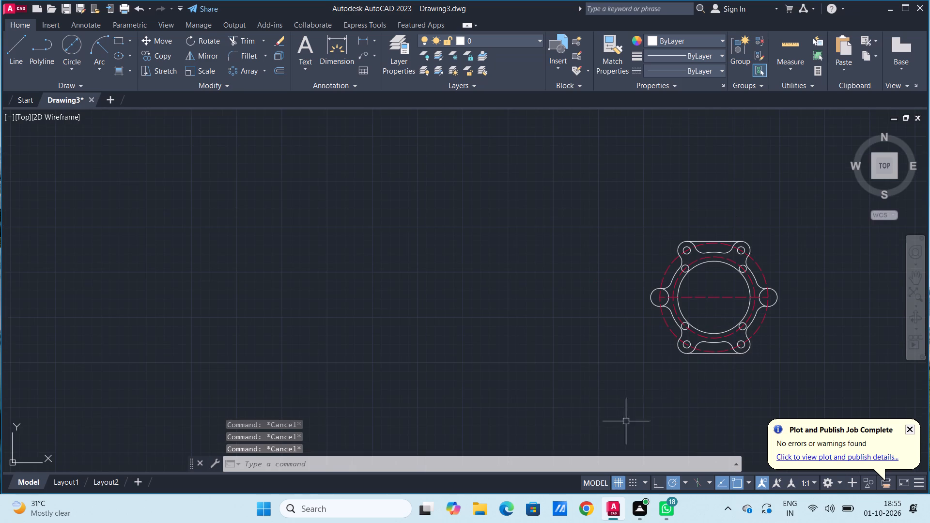
scroll(780, 316, down, 1)
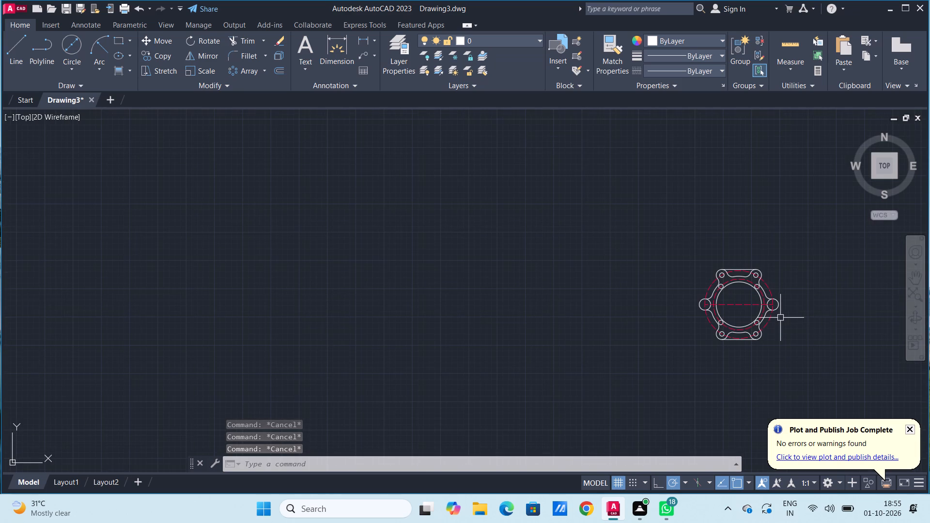
scroll(783, 292, up, 1)
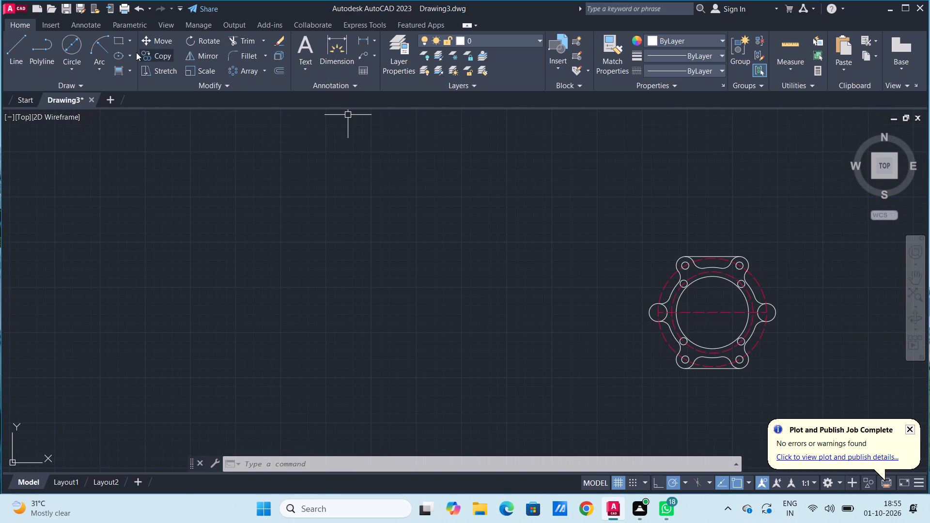
click(250, 43)
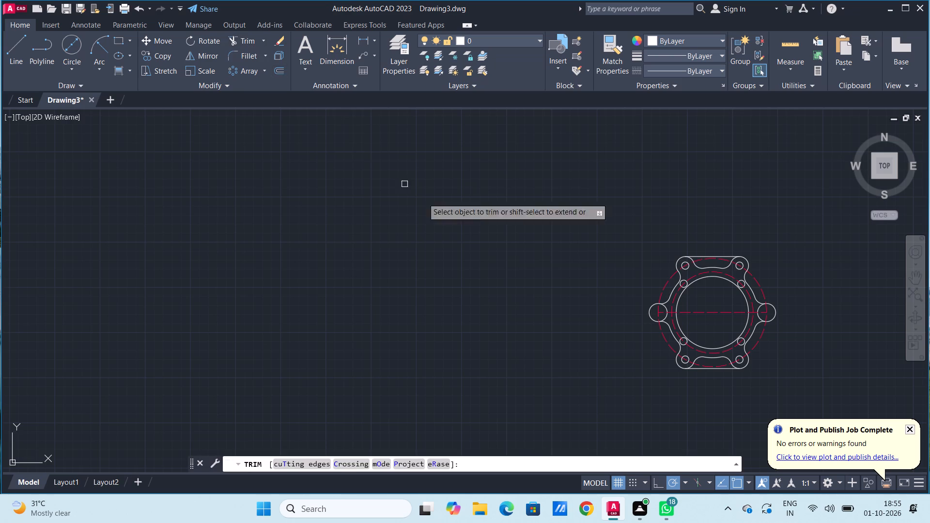
click(697, 269)
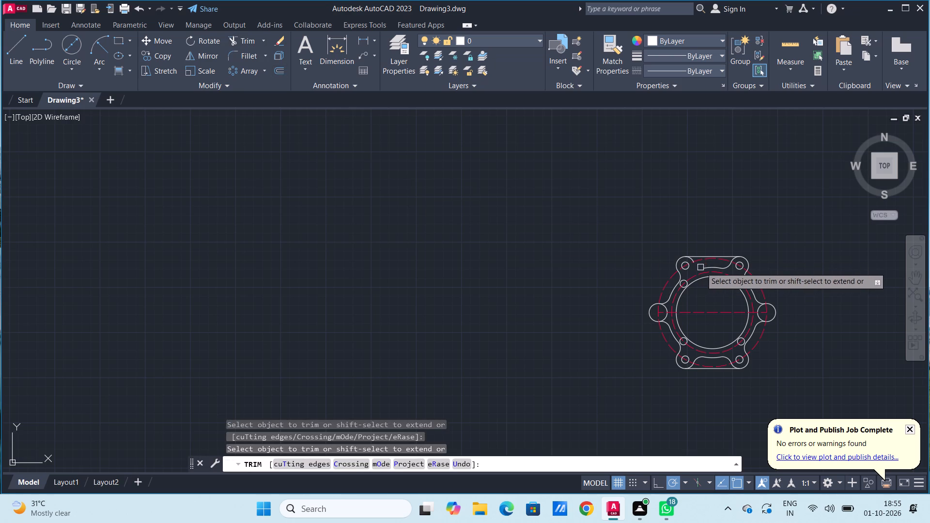
click(706, 268)
click(722, 268)
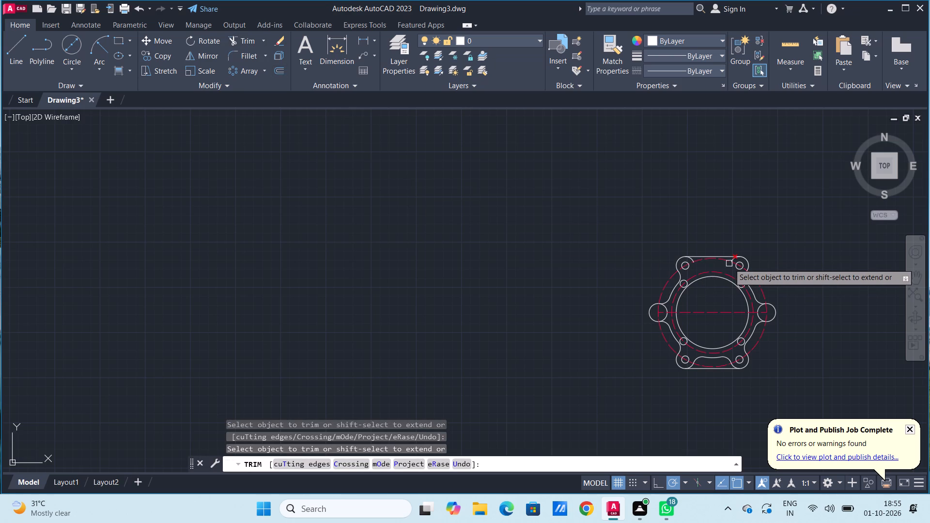
scroll(724, 261, up, 2)
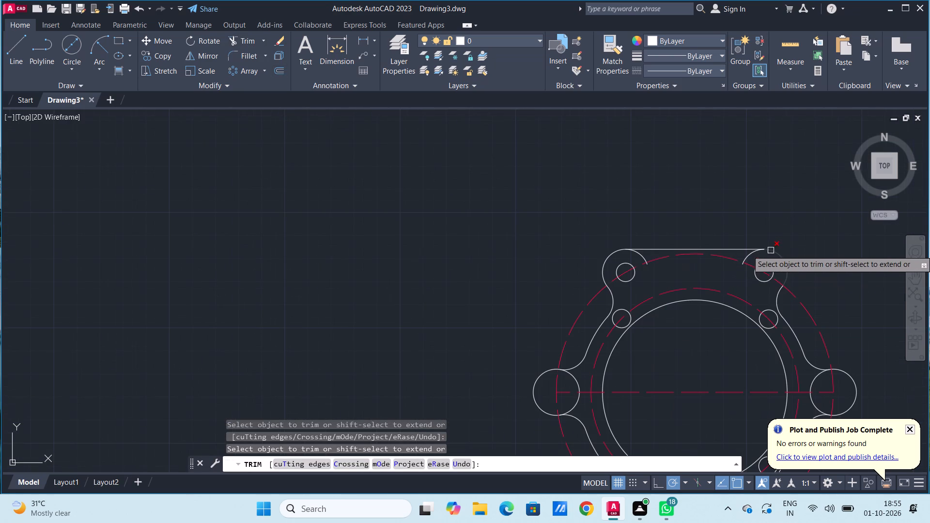
click(750, 257)
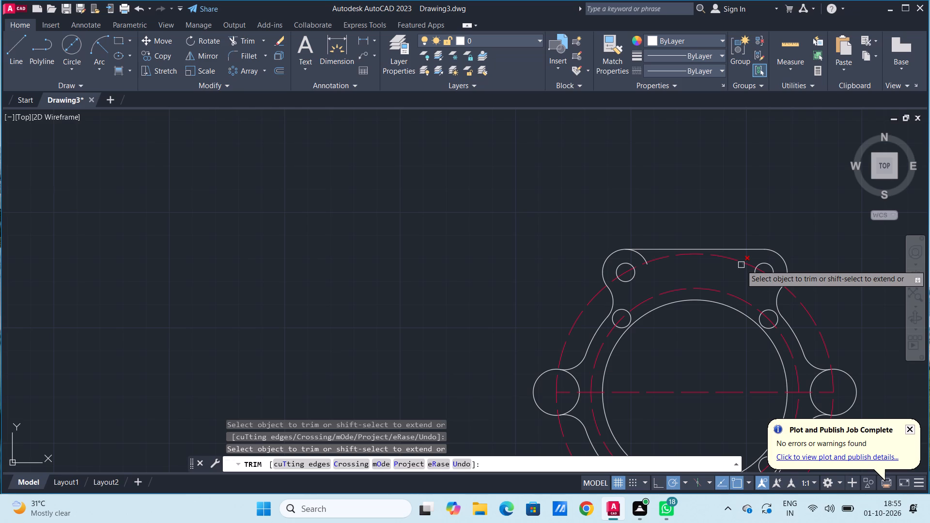
click(741, 265)
click(642, 260)
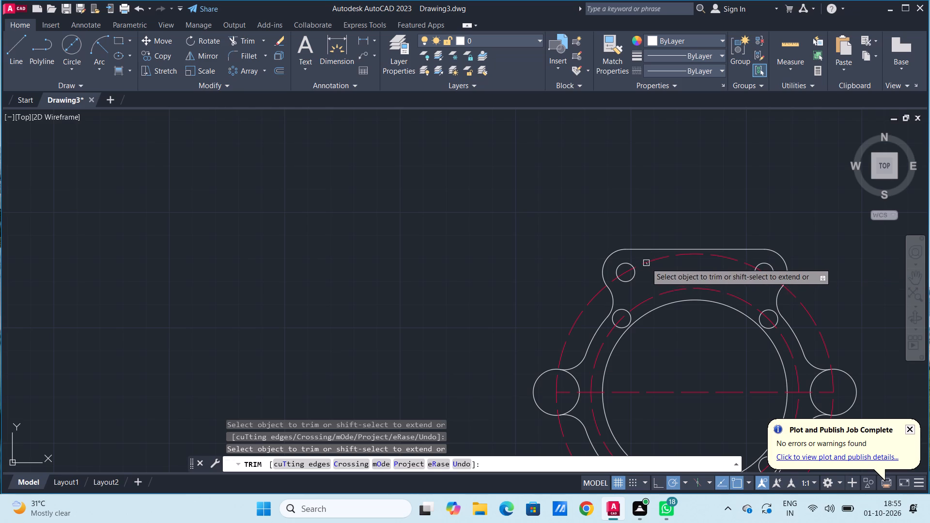
click(648, 267)
click(647, 264)
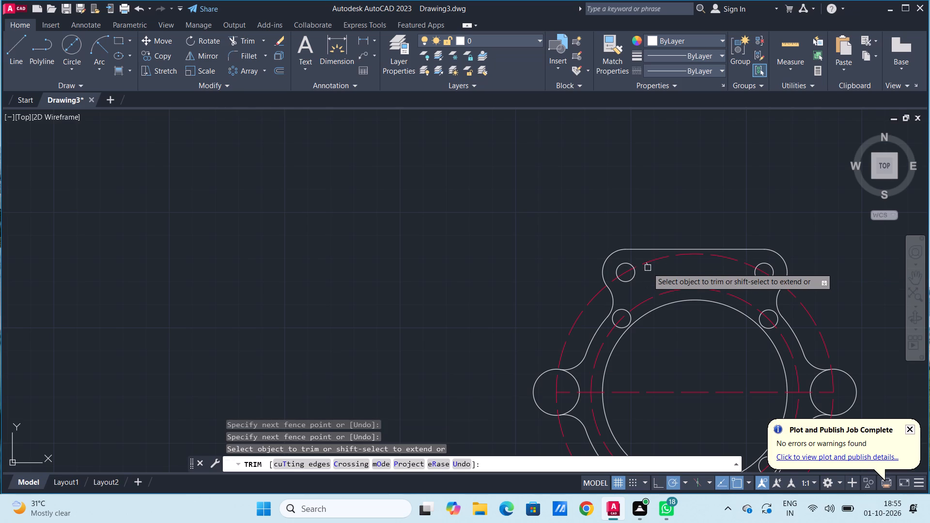
click(648, 268)
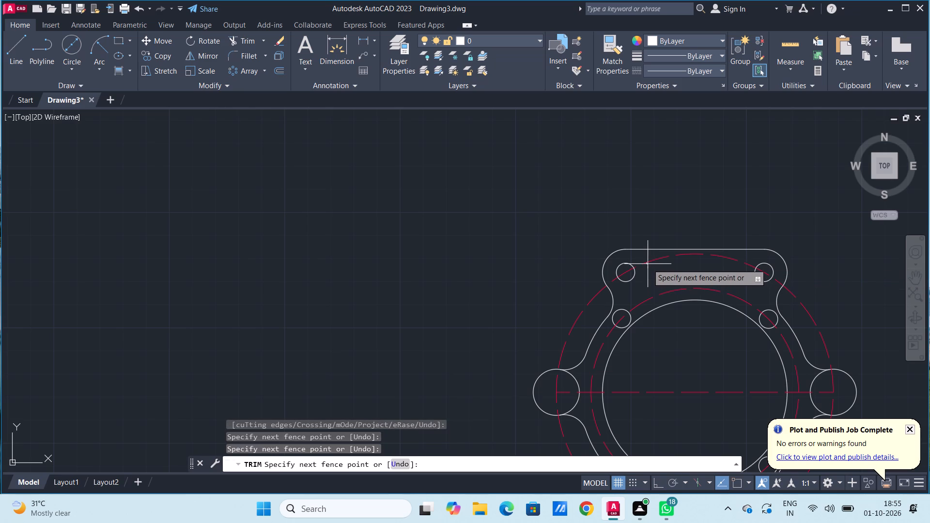
click(647, 263)
Trim the fillets, 100-diameter arc and inner lug arcs above the straight line joining the two lower lugs.
scroll(669, 313, down, 2)
middle_drag(669, 313, 658, 224)
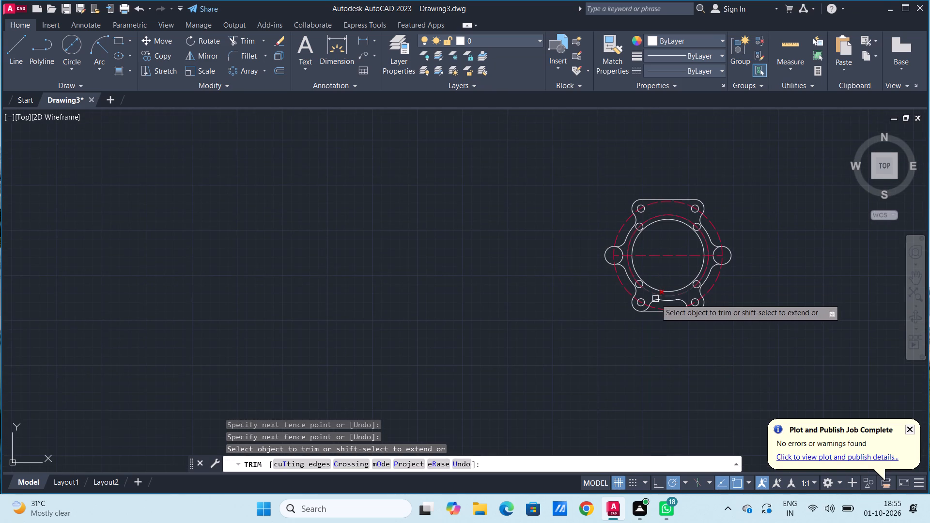
scroll(657, 302, up, 1)
click(649, 303)
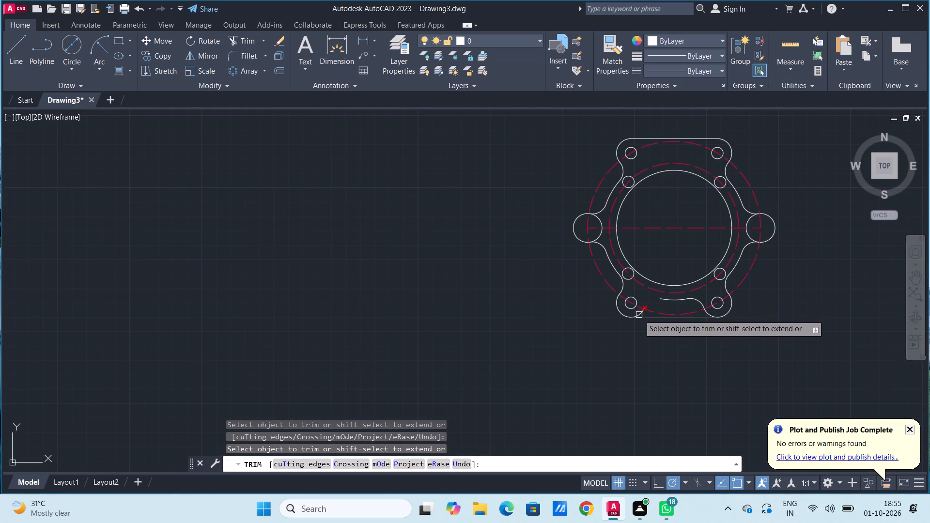
click(640, 311)
click(646, 305)
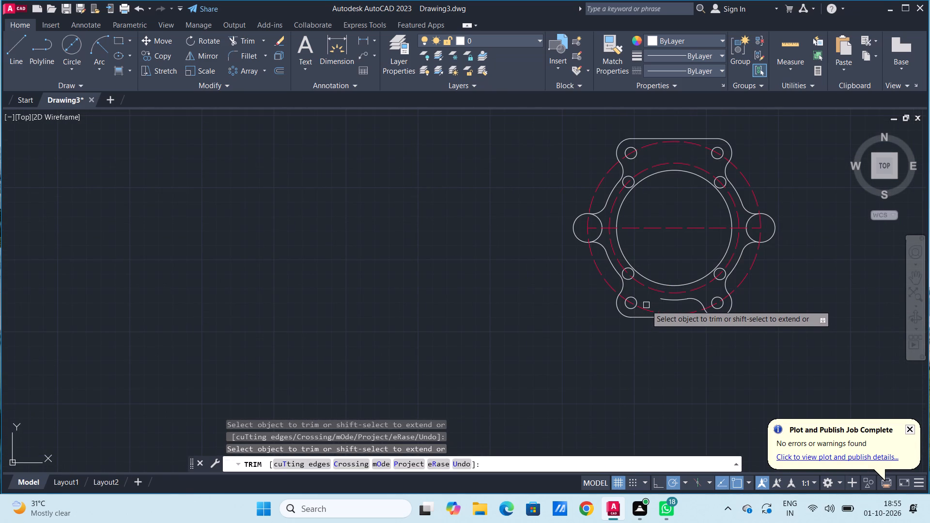
click(673, 302)
click(695, 300)
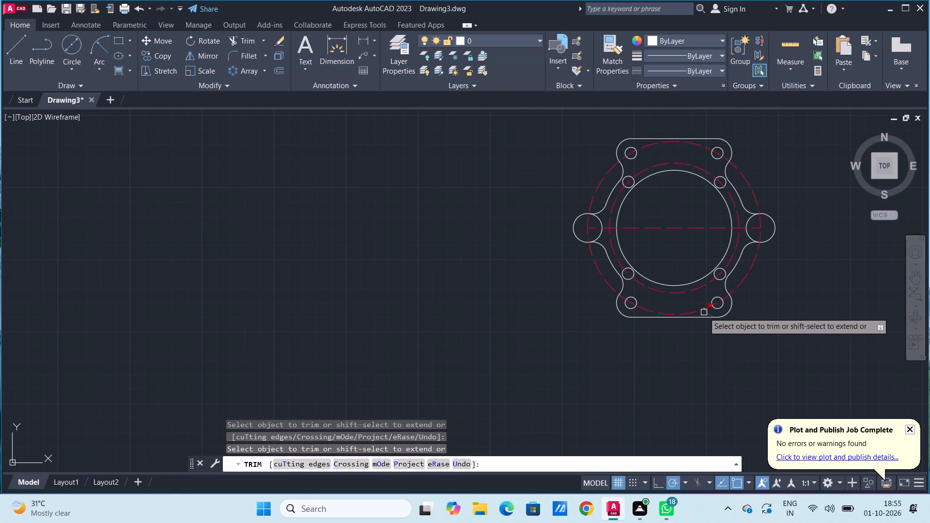
click(704, 312)
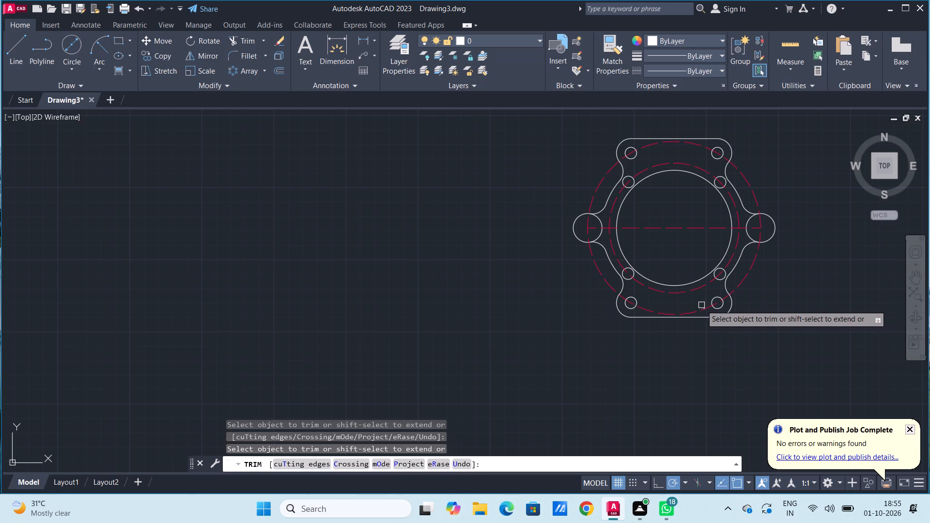
click(701, 306)
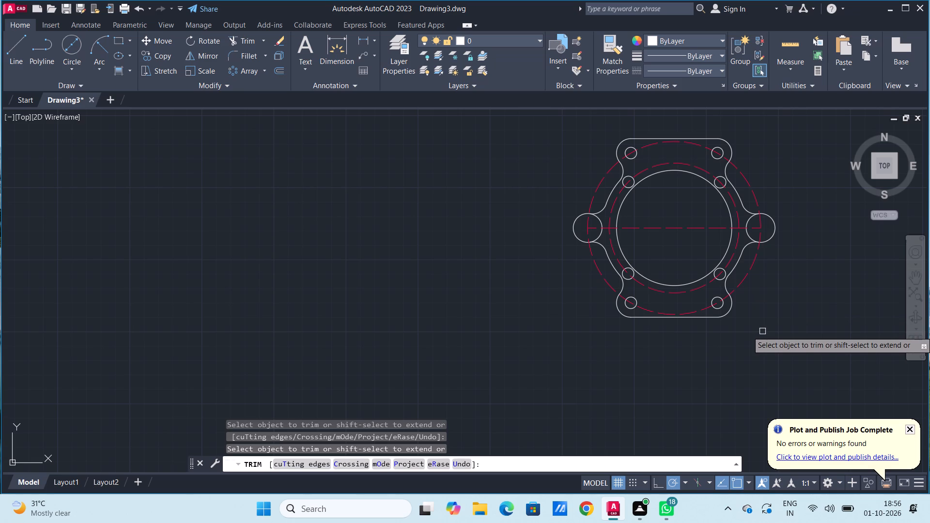
key(Escape)
key(Escape)
key(Escape)
key(Escape)
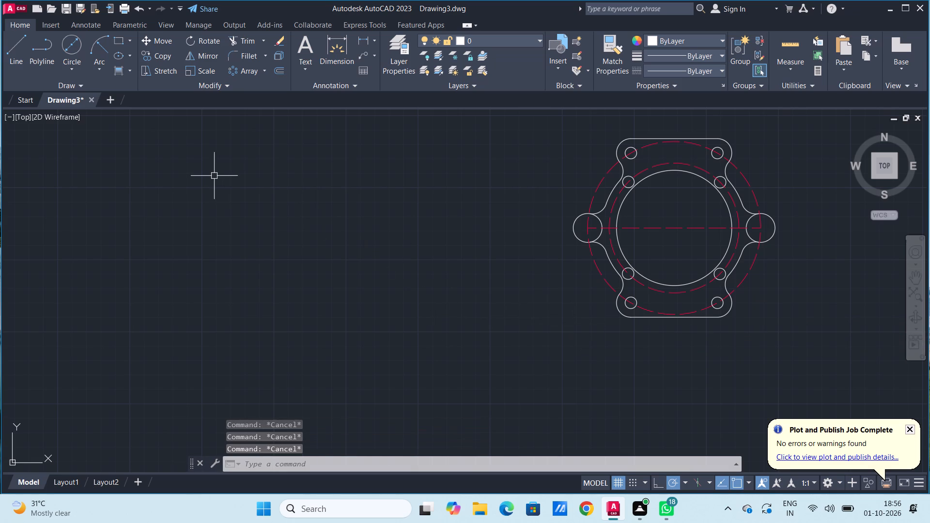
Draw a 6-diameter hole at the centre of the left side circle and a 3-radius hole at the centre of the right one.
click(71, 54)
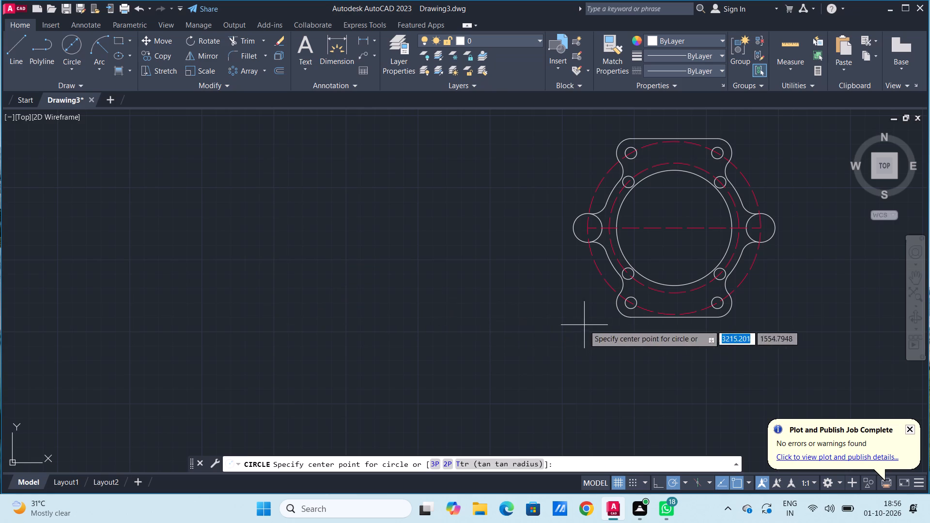
click(589, 228)
key(6)
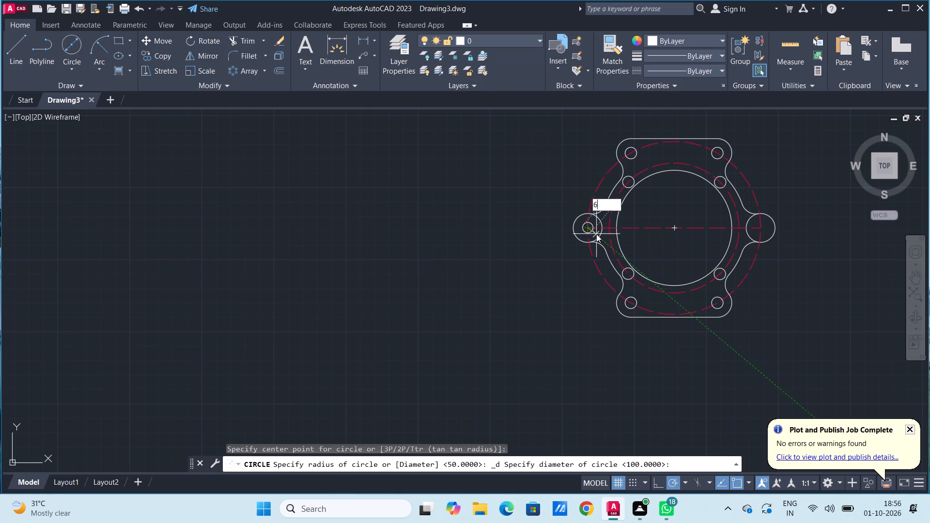
key(Return)
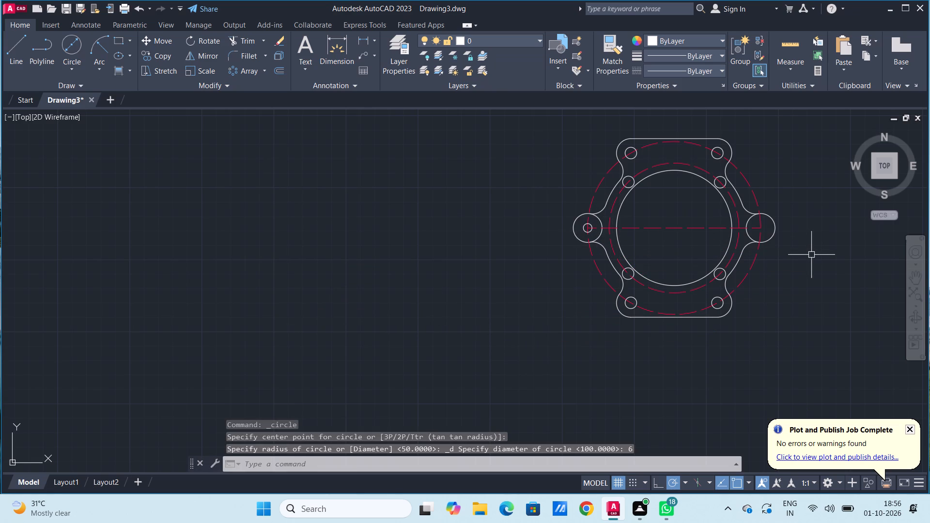
key(space)
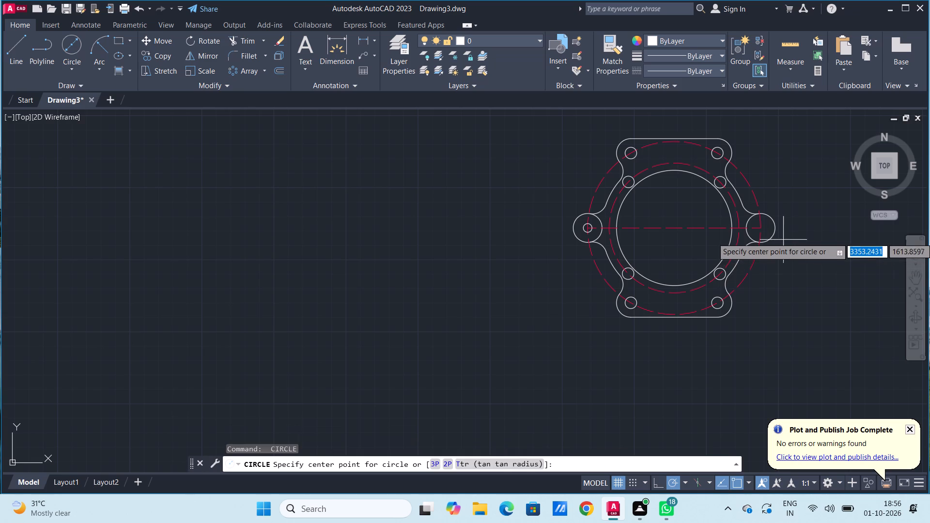
click(760, 229)
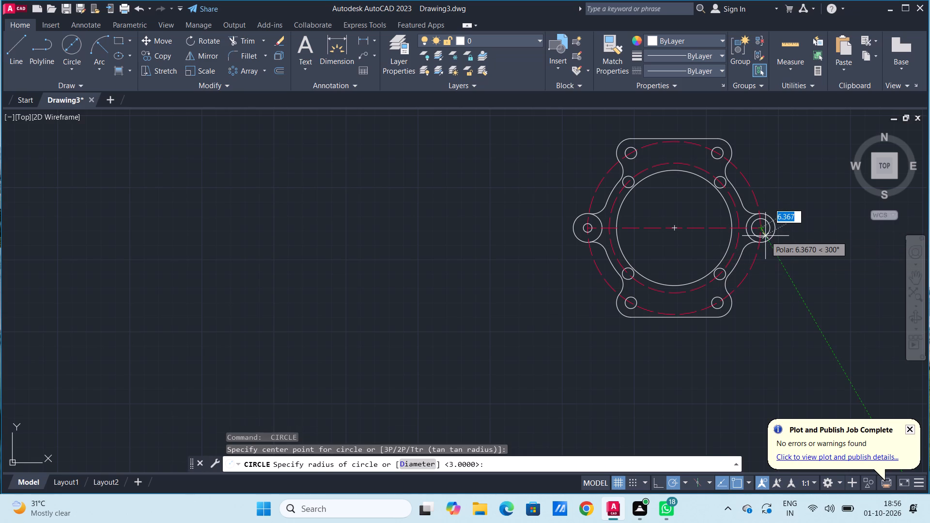
key(3)
key(Return)
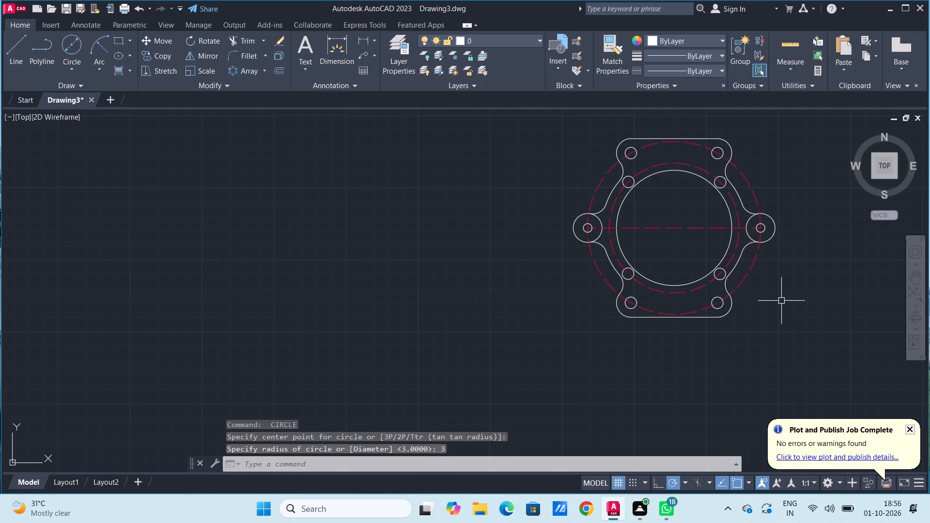
Freeze Layer1, which holds the red dashed construction circles and centre line.
scroll(782, 301, up, 1)
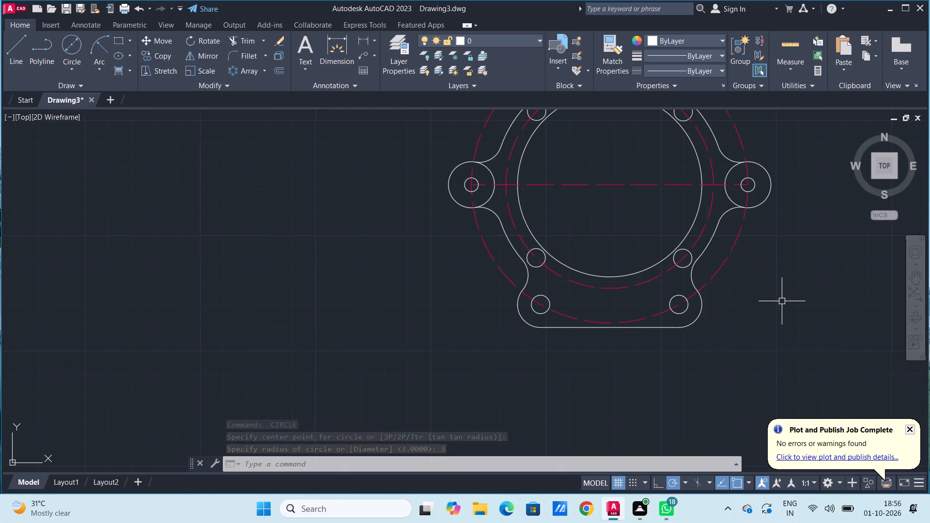
scroll(782, 301, down, 1)
middle_drag(772, 157, 746, 165)
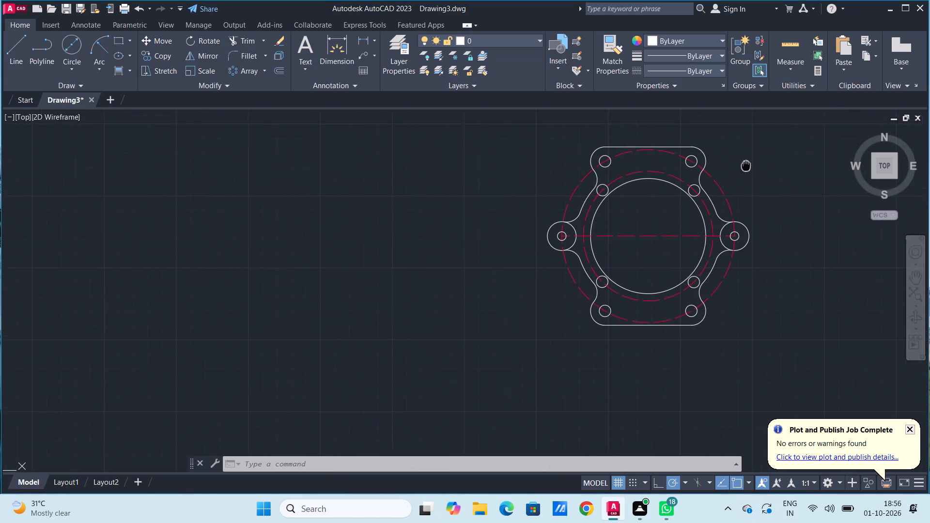
middle_drag(746, 165, 609, 190)
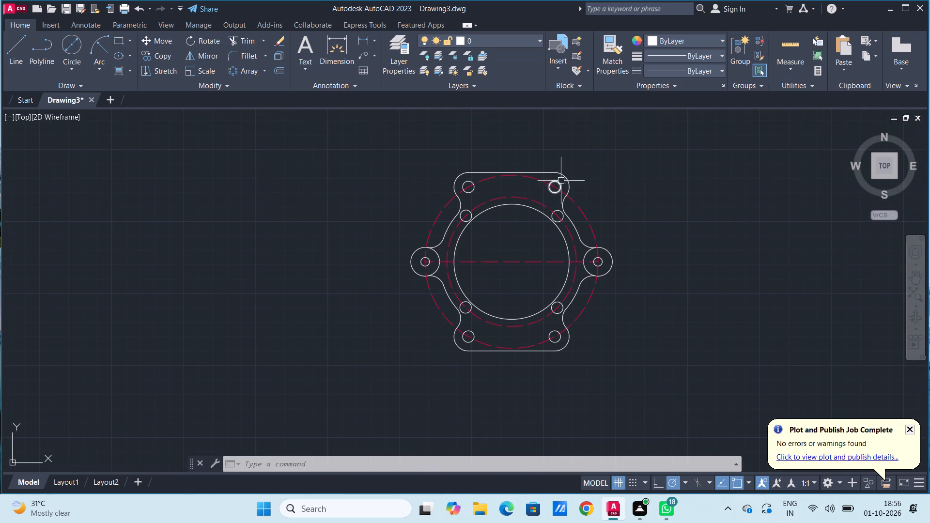
click(488, 41)
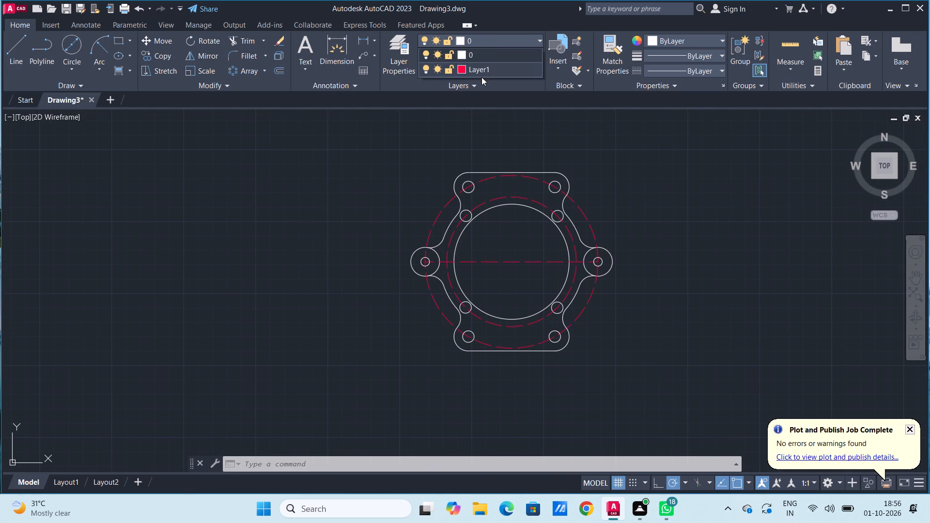
click(439, 66)
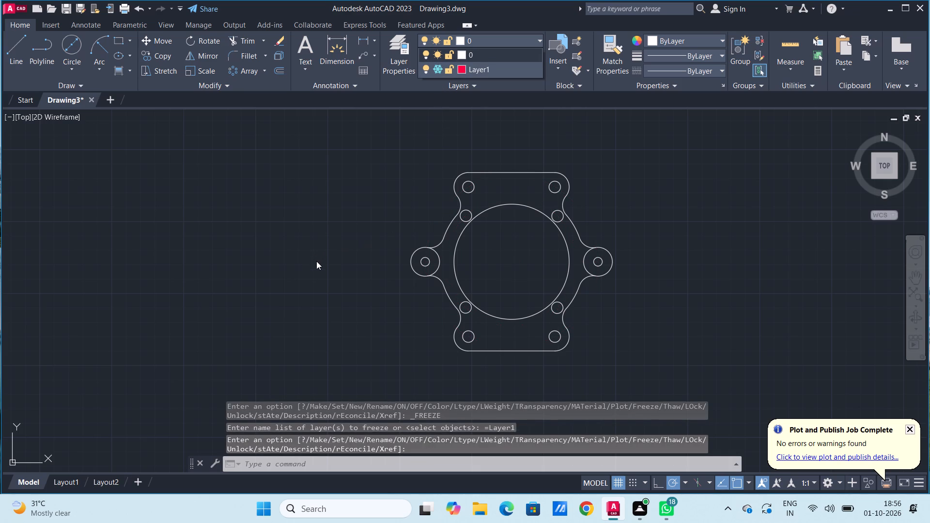
key(Escape)
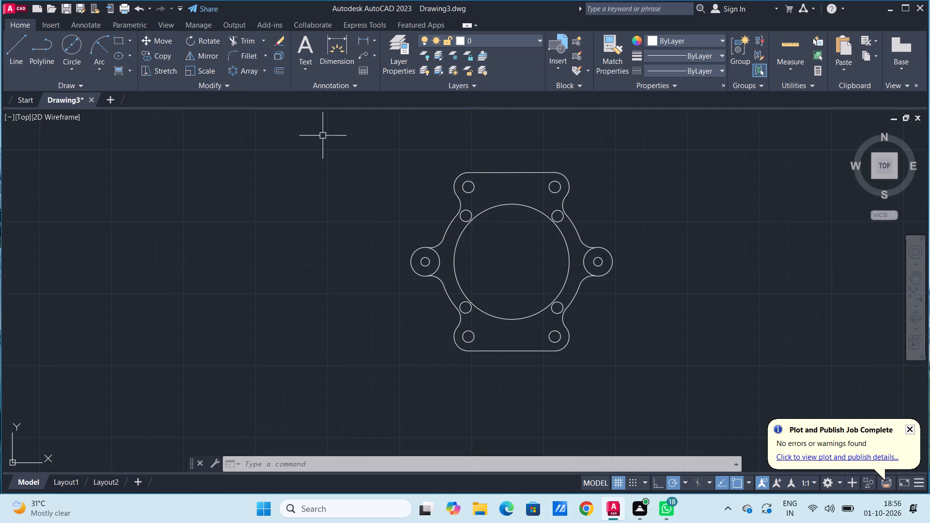
Add radius dimensions to the large central circle and to the flange's outer arc above the left side circle.
click(364, 40)
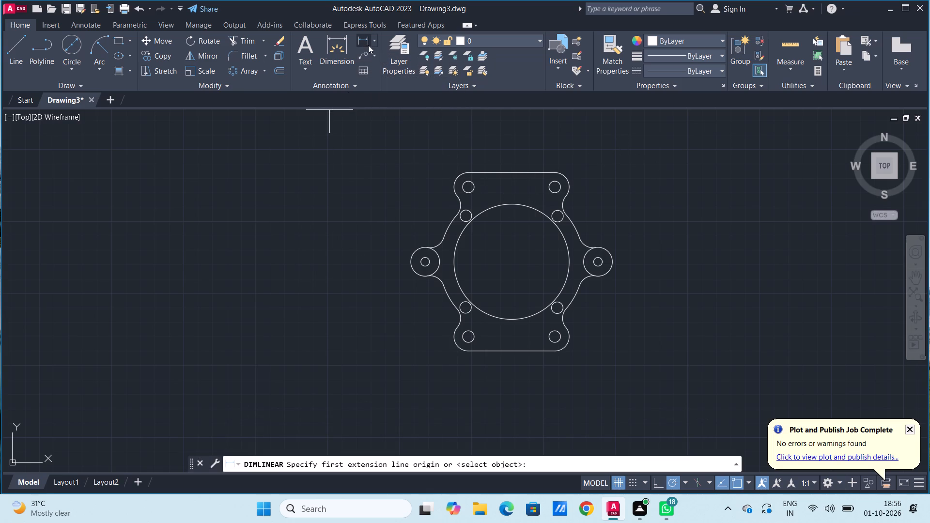
click(374, 42)
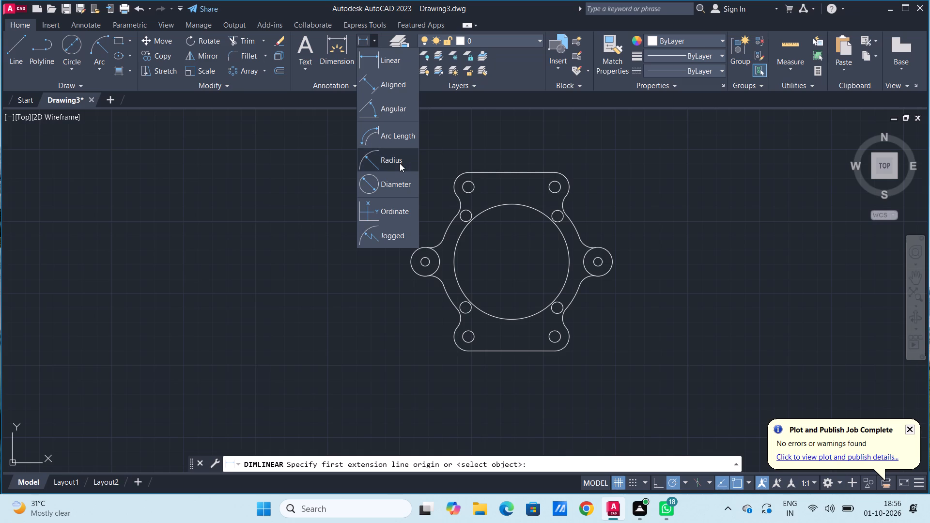
click(398, 160)
click(458, 277)
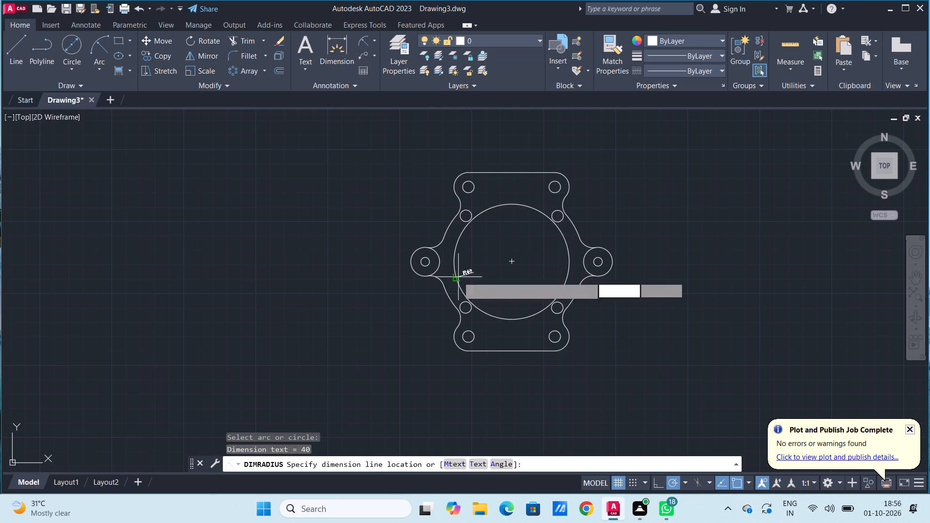
click(364, 331)
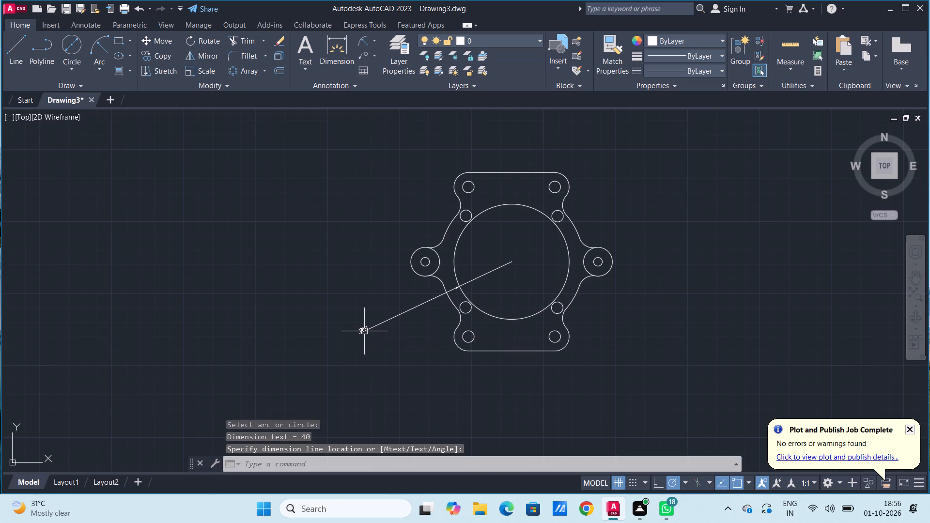
click(365, 36)
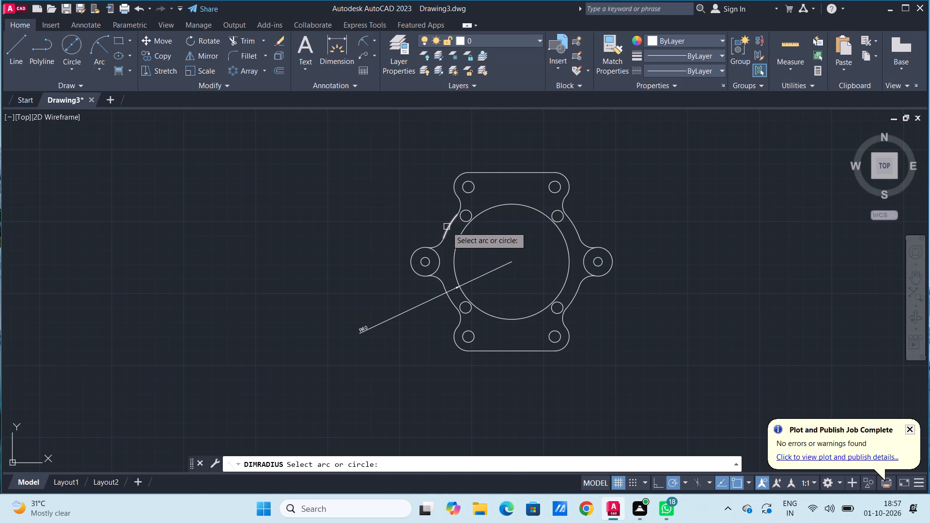
click(447, 227)
click(369, 171)
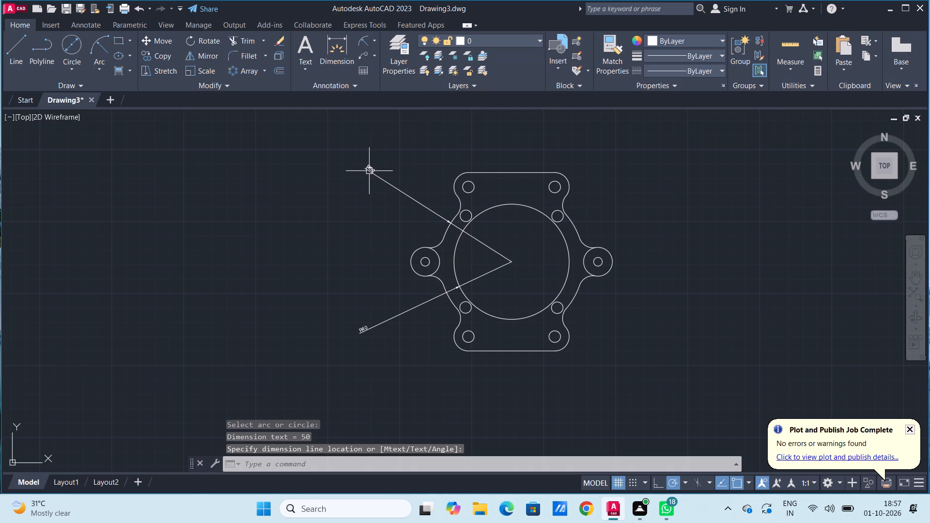
Add radius dimensions to the upper-left lug's corner arc, the hole inside that lug and the hole in the left side circle.
click(366, 40)
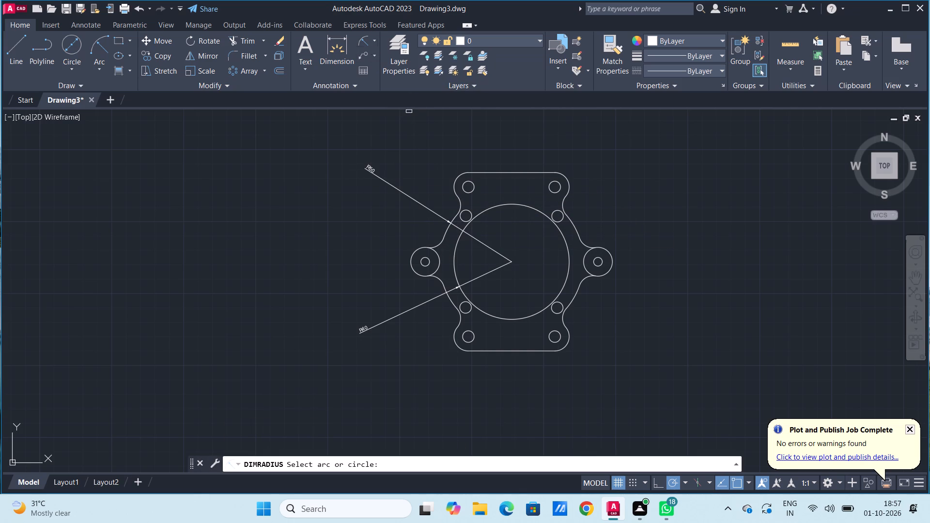
click(452, 187)
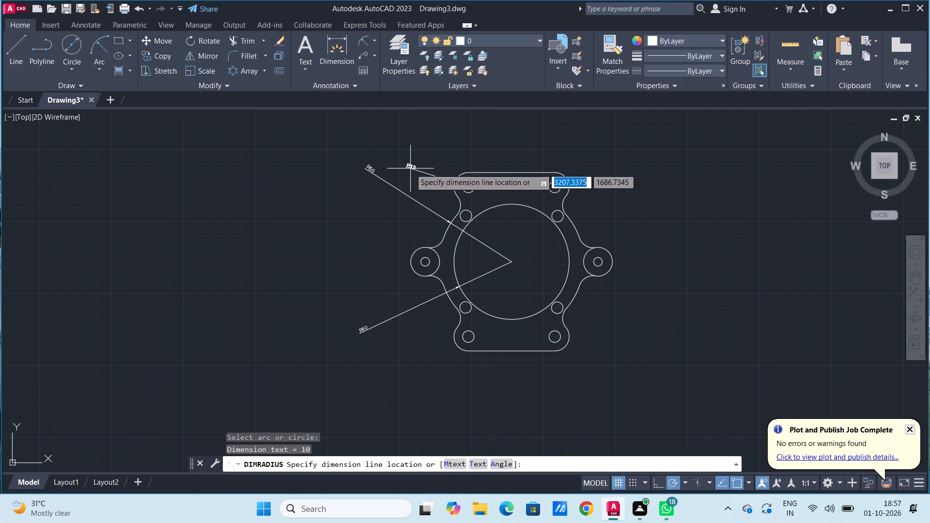
click(445, 171)
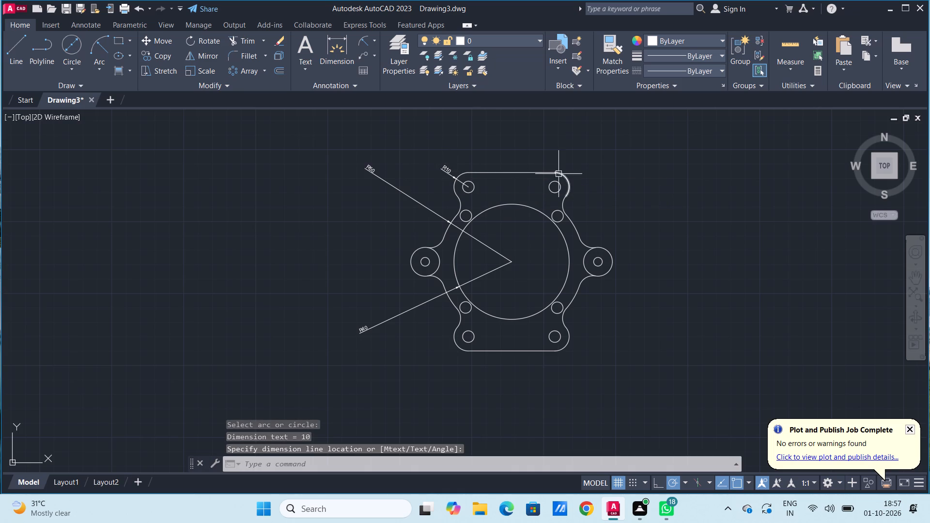
click(367, 40)
click(471, 192)
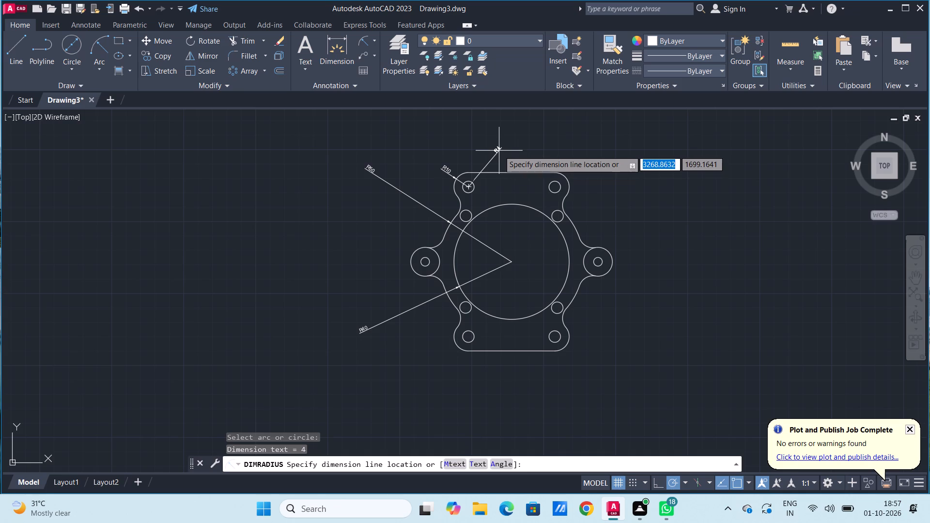
click(499, 149)
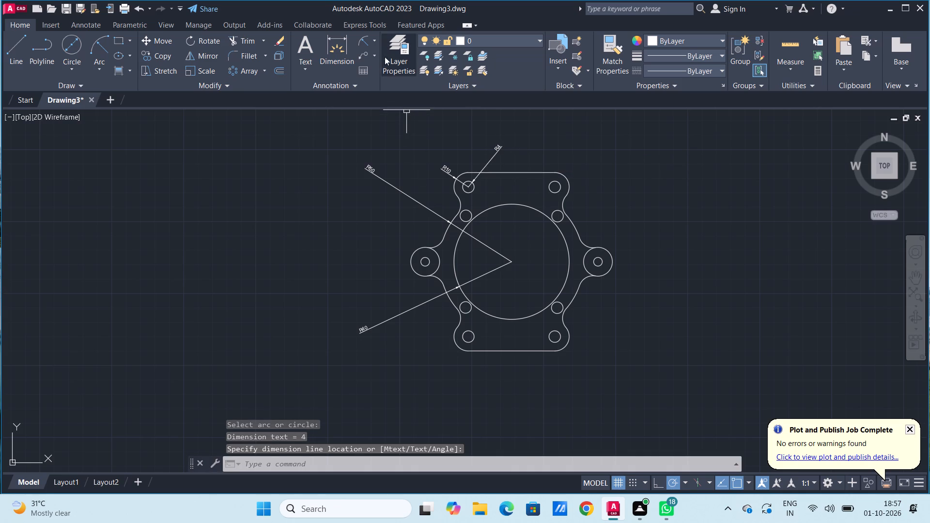
click(363, 43)
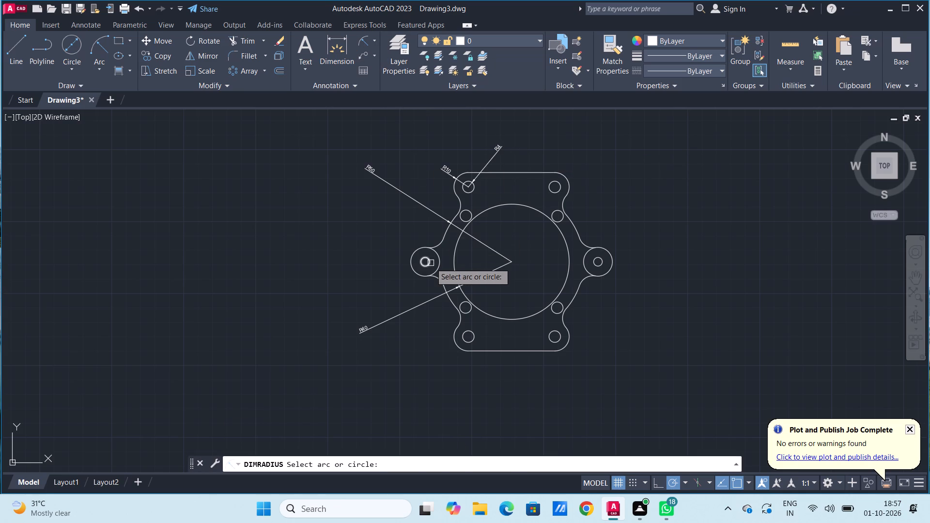
click(431, 263)
click(398, 218)
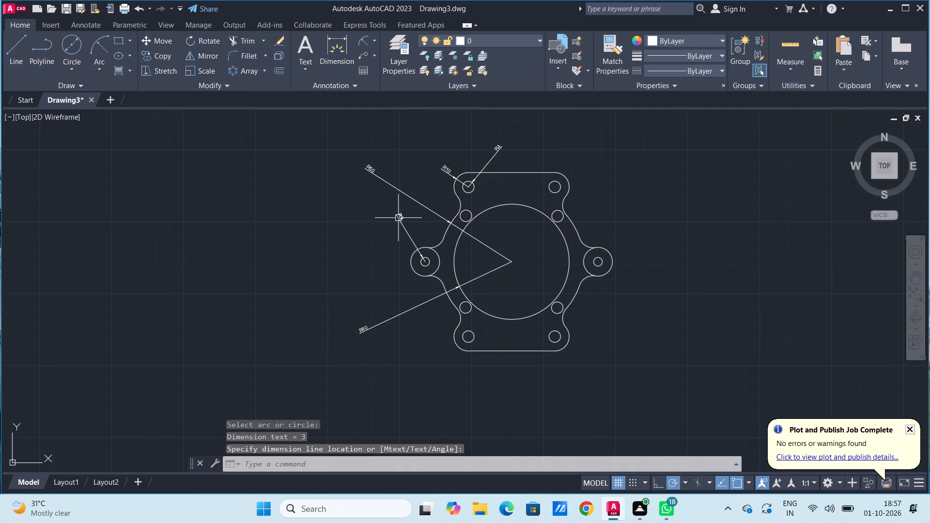
click(365, 44)
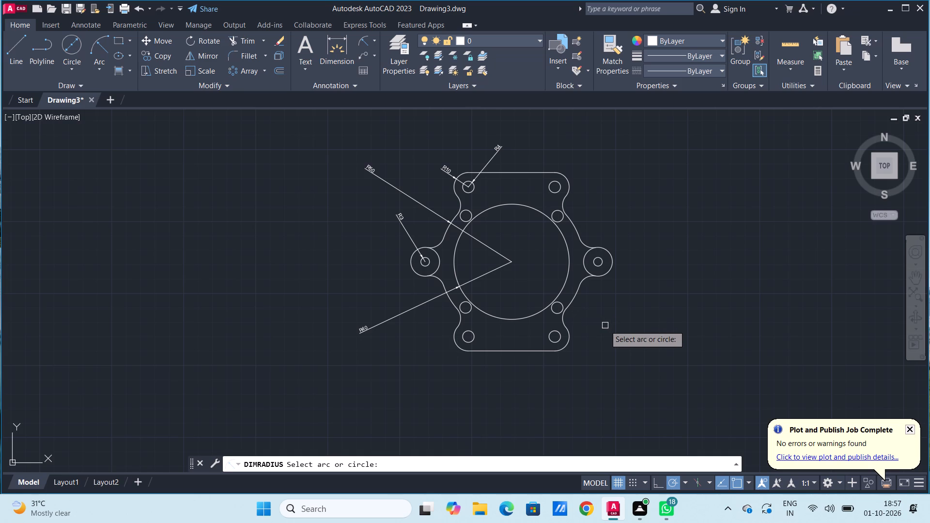
key(Escape)
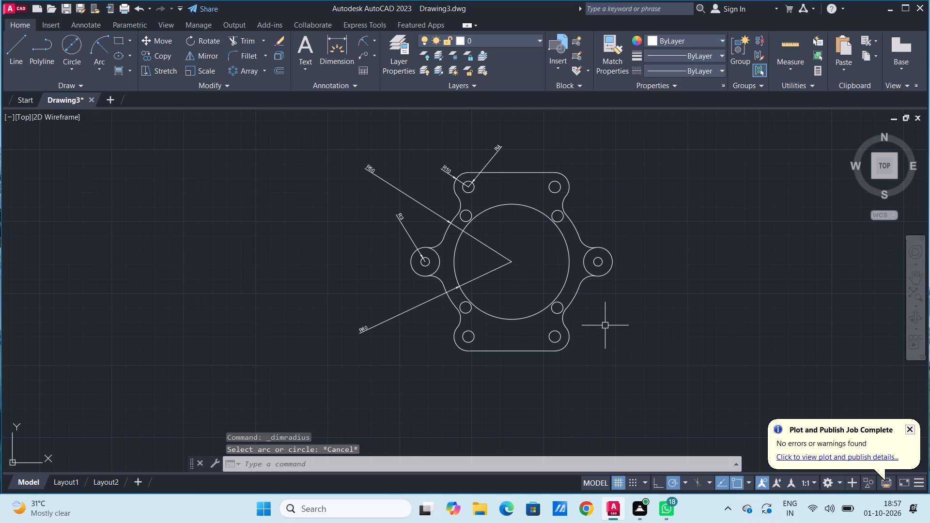
Fill the flange body between outline and holes with a GR_LINEAR gradient from cyan to yellow.
click(119, 72)
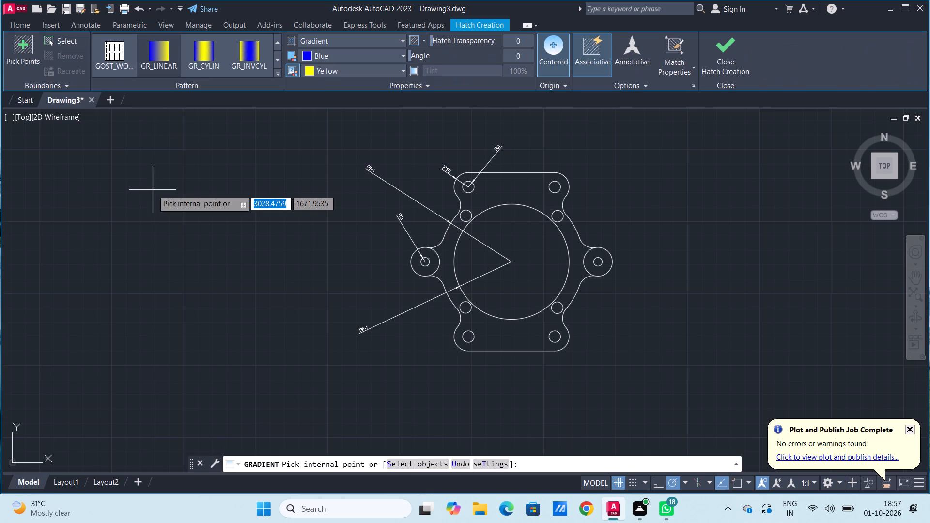
click(401, 53)
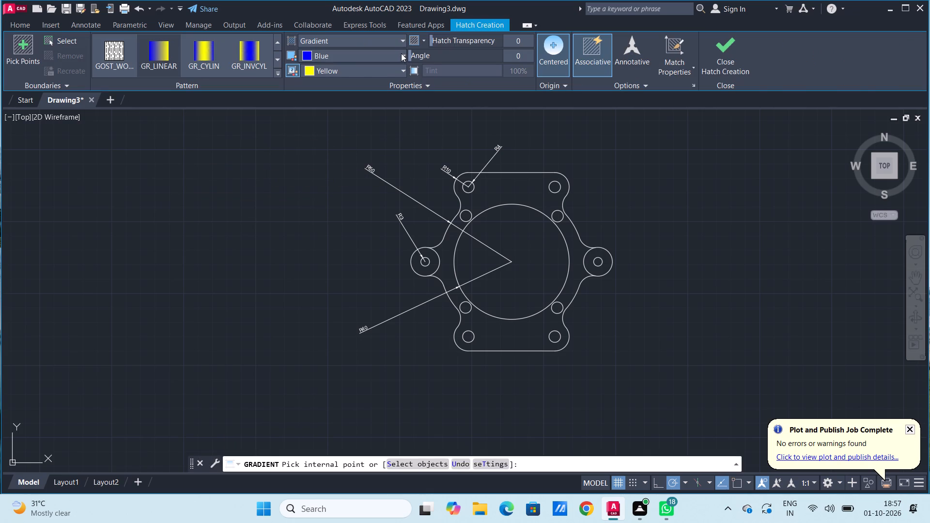
click(393, 83)
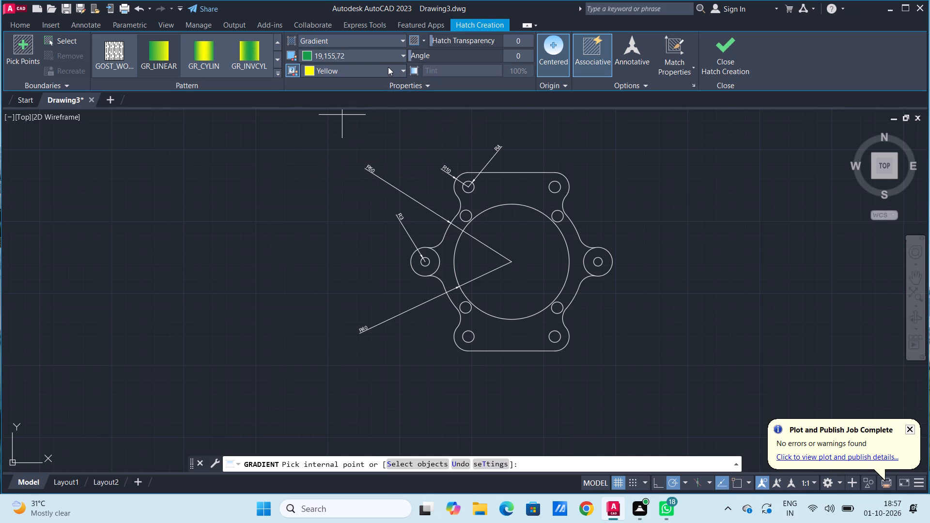
click(402, 56)
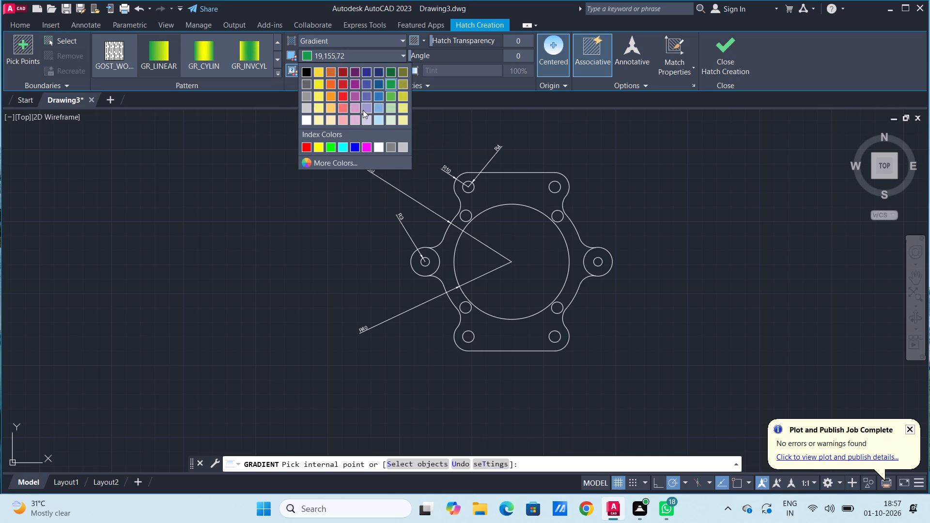
click(344, 145)
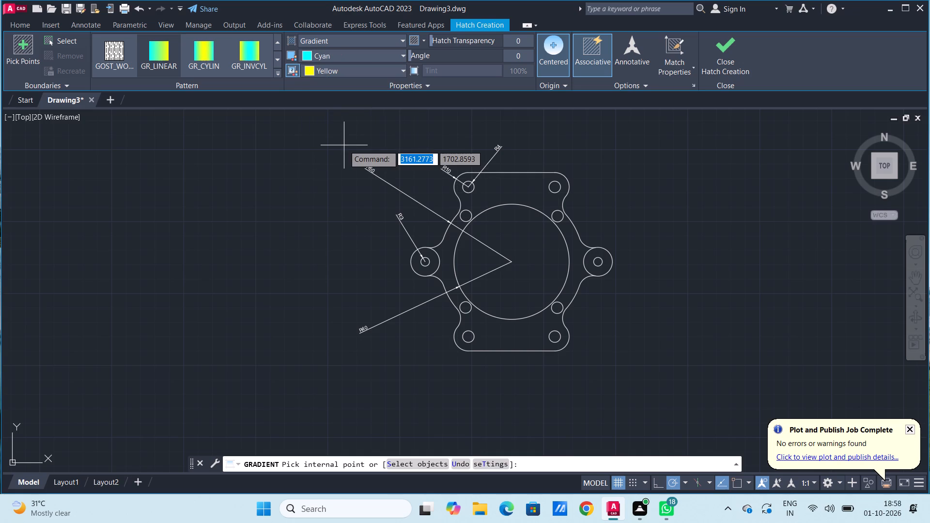
click(165, 52)
click(487, 191)
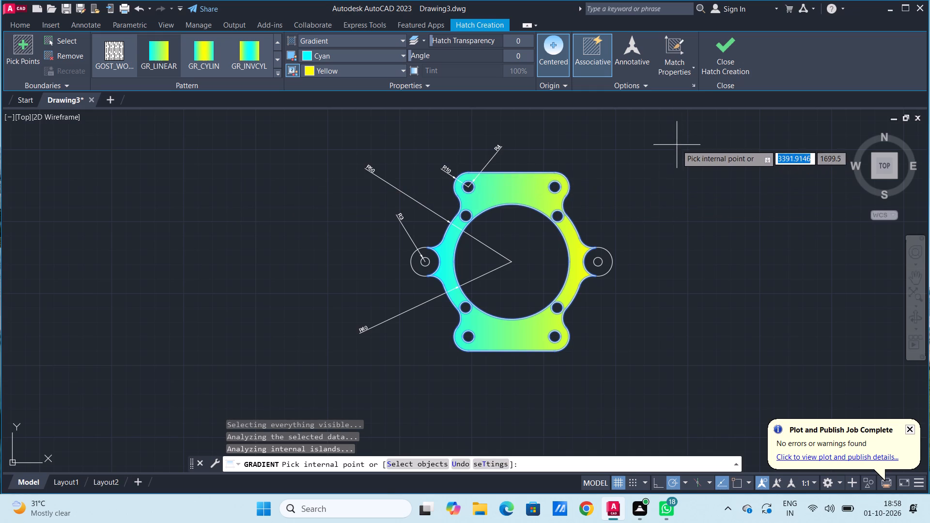
click(733, 55)
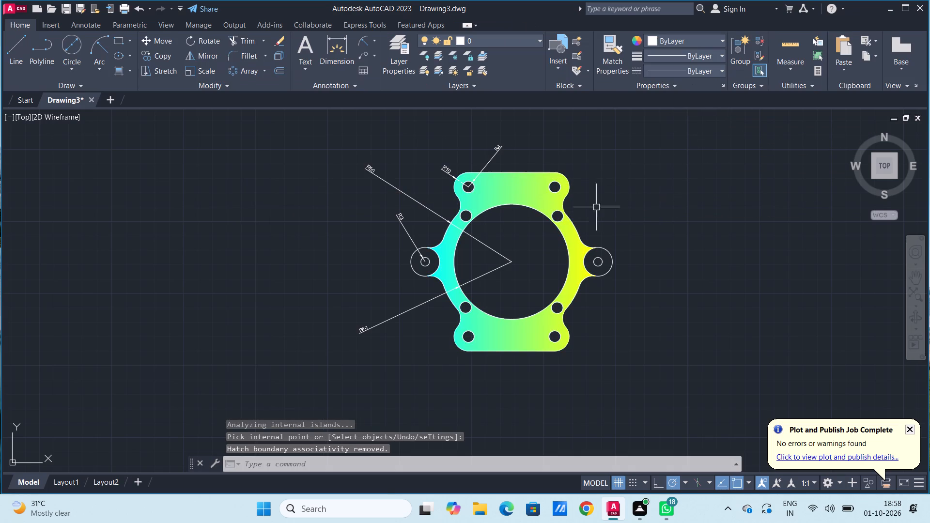
Fill the rings of both side circles with a GR_INVSPH gradient from white 255,255,255 to orange 248,153,30, leaving their holes empty.
scroll(622, 252, down, 1)
scroll(622, 252, up, 2)
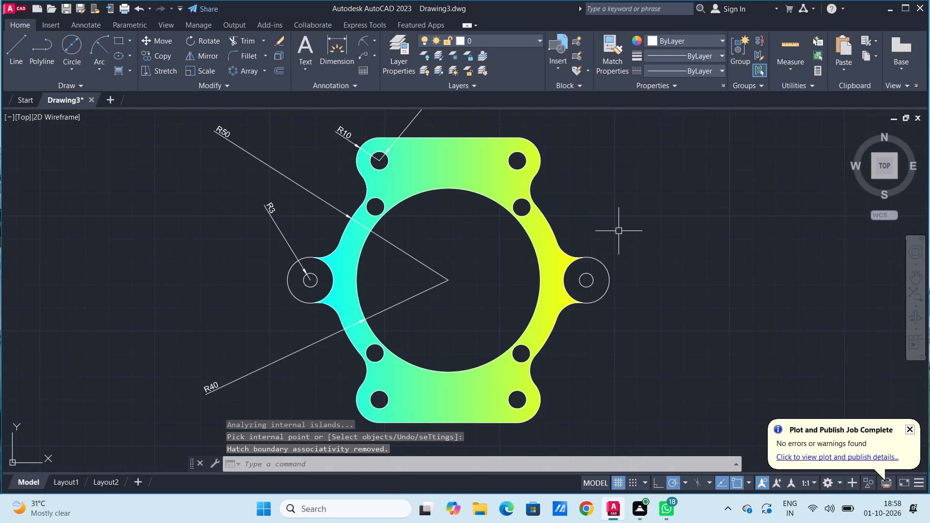
click(120, 72)
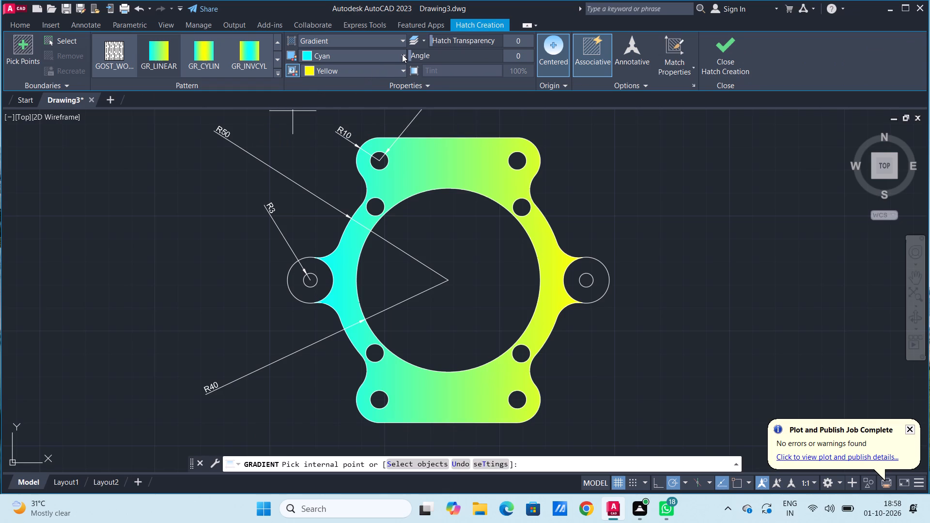
click(402, 54)
click(330, 93)
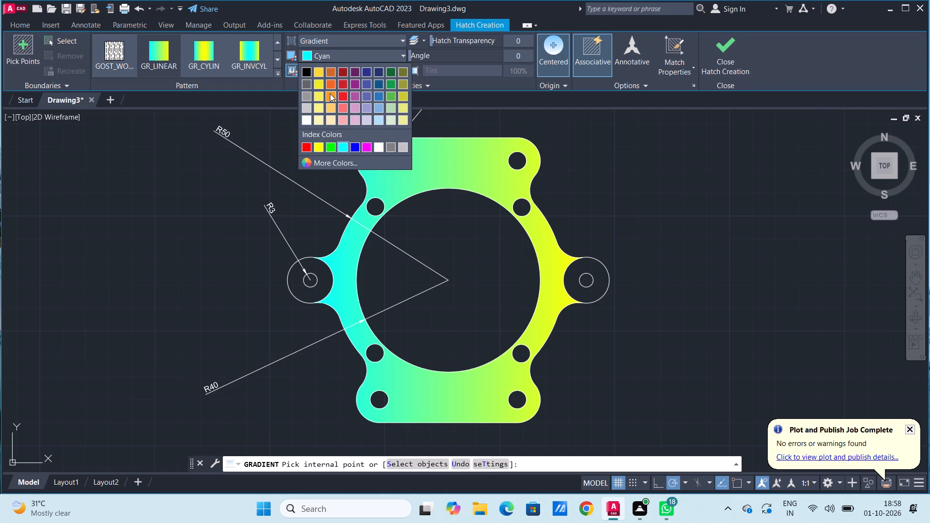
click(400, 55)
click(308, 123)
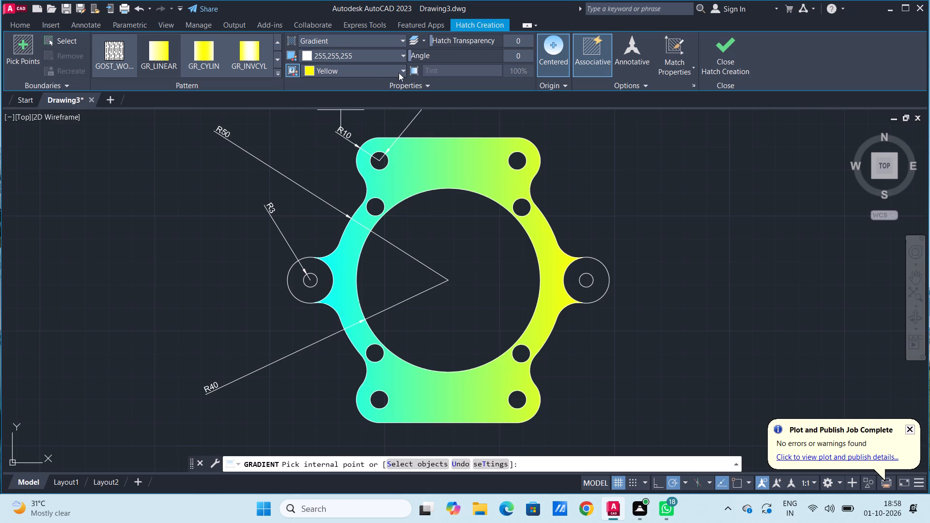
click(399, 72)
click(335, 107)
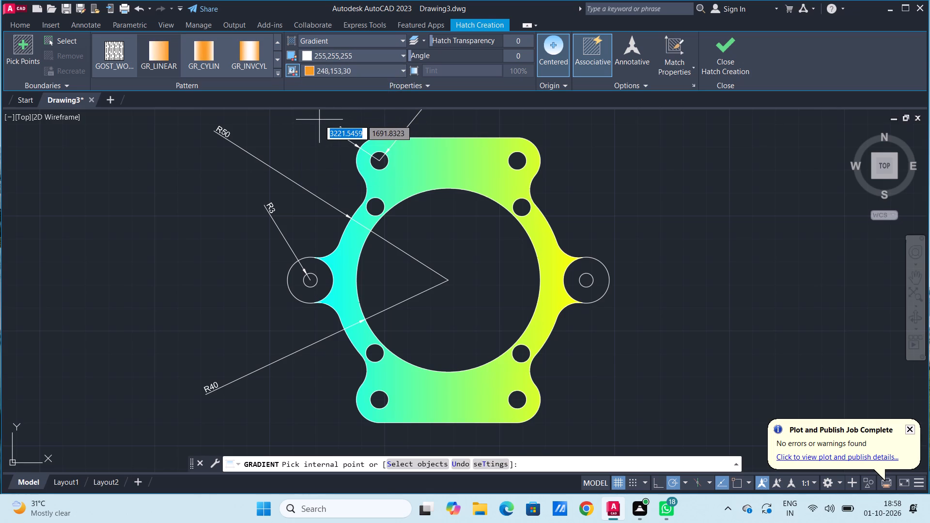
click(276, 59)
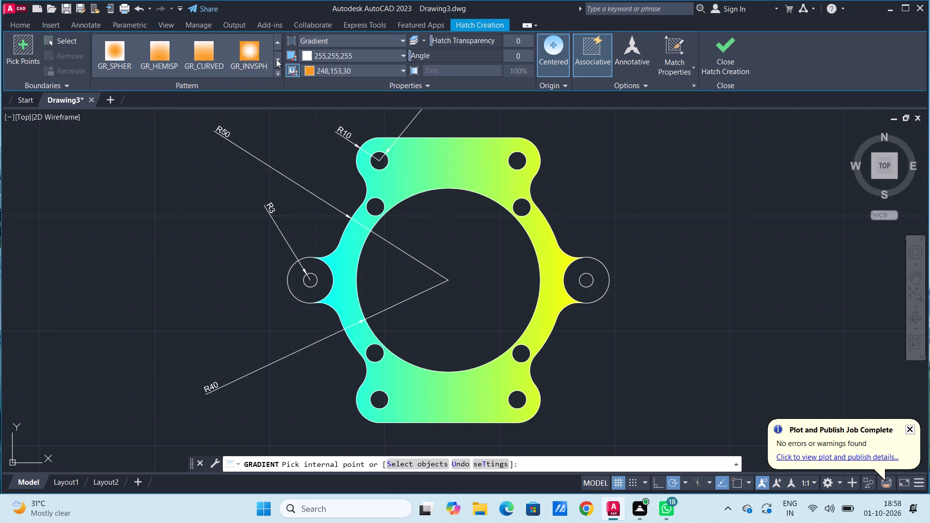
click(276, 59)
click(278, 46)
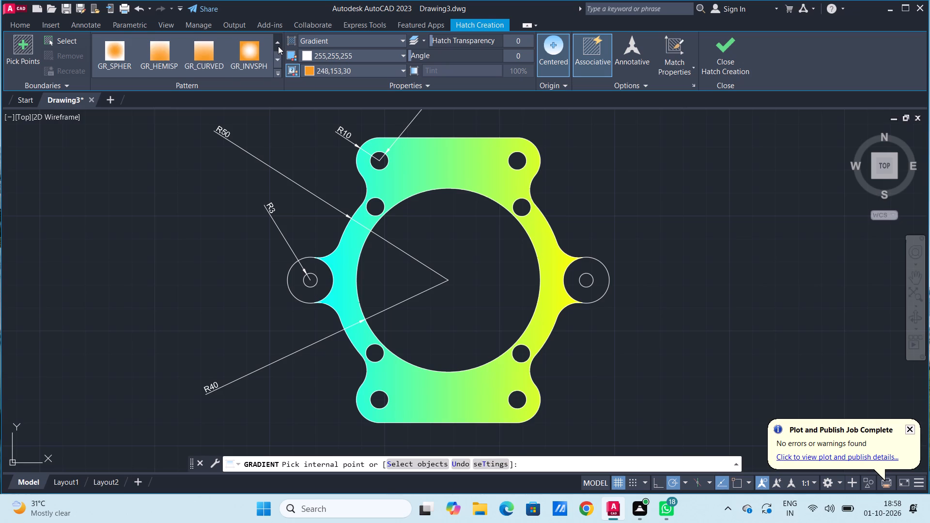
click(278, 46)
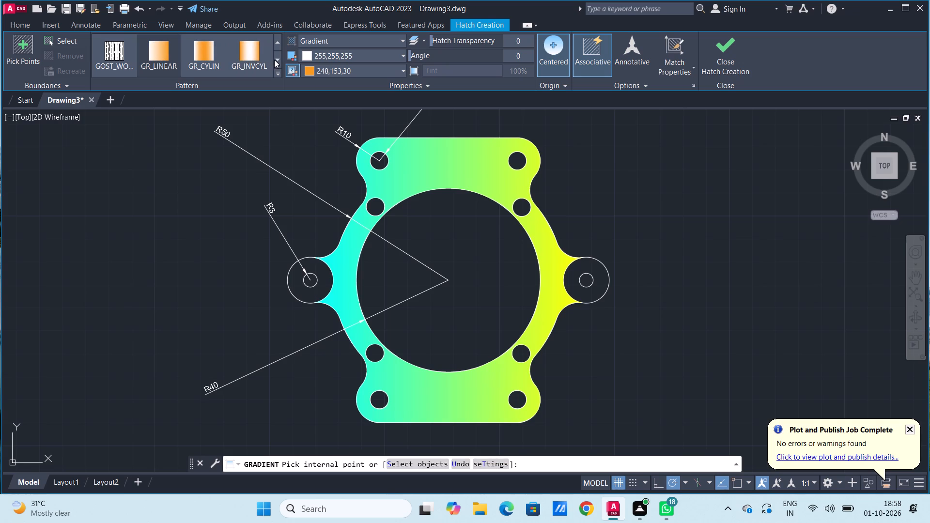
click(274, 60)
click(252, 55)
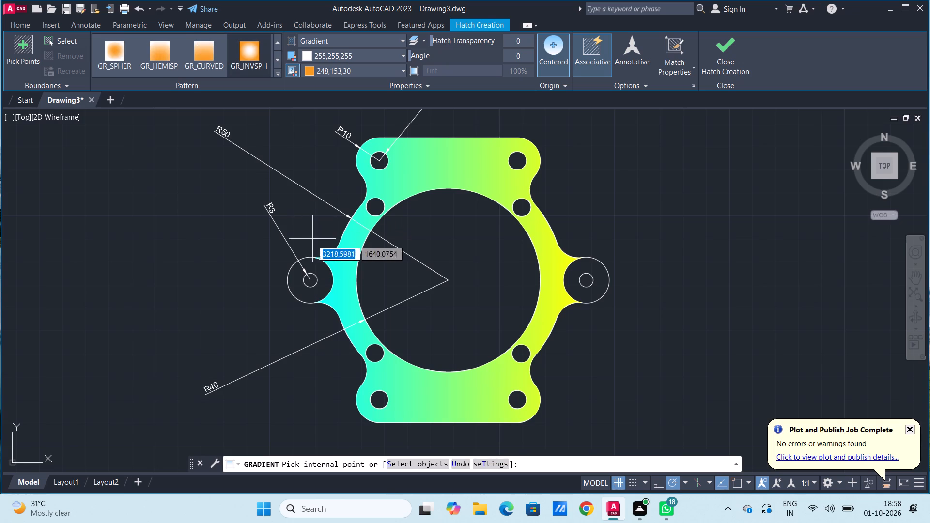
click(325, 273)
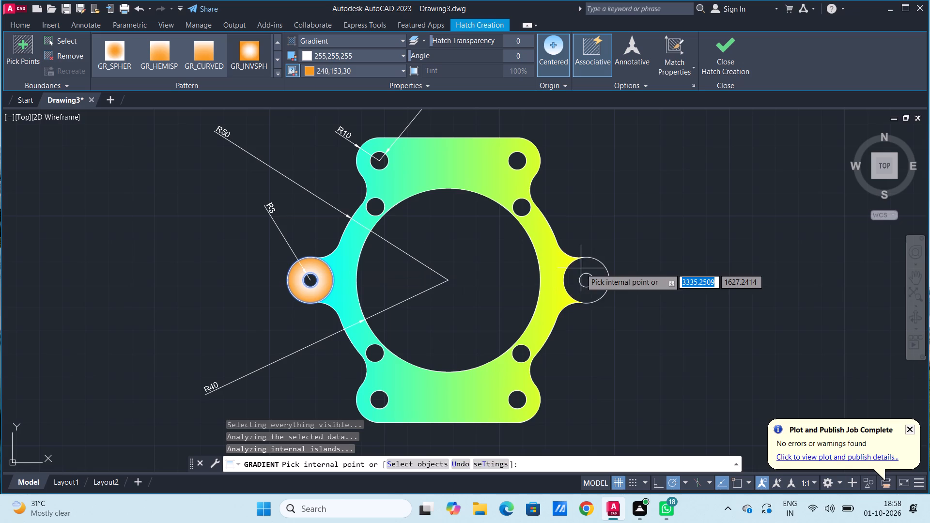
click(585, 268)
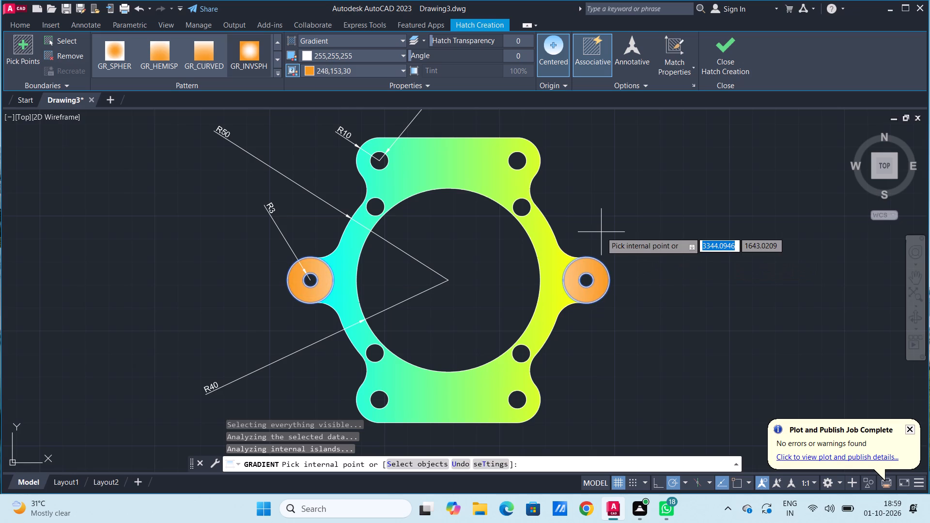
click(735, 59)
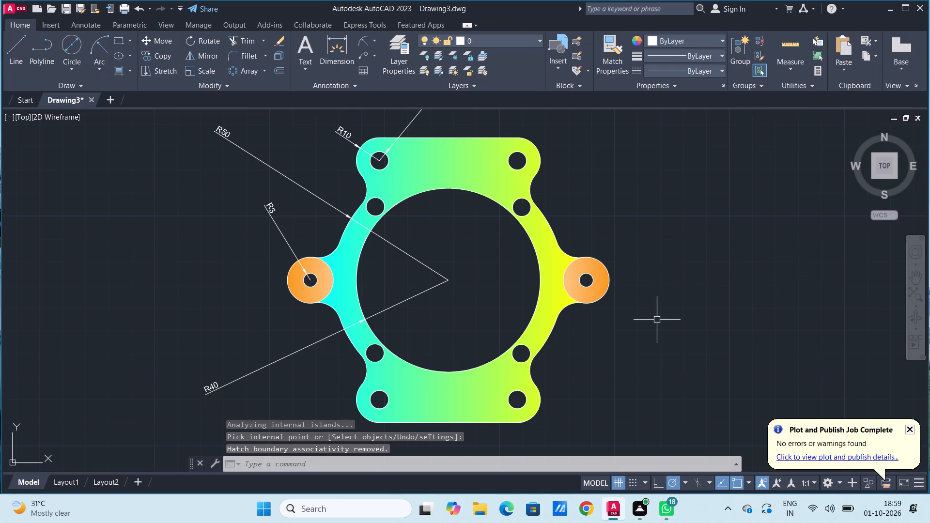
Fill only the left side circle's hole with a GR_SPHER gradient from purple 147,39,143 to grey 199,200,202.
click(118, 70)
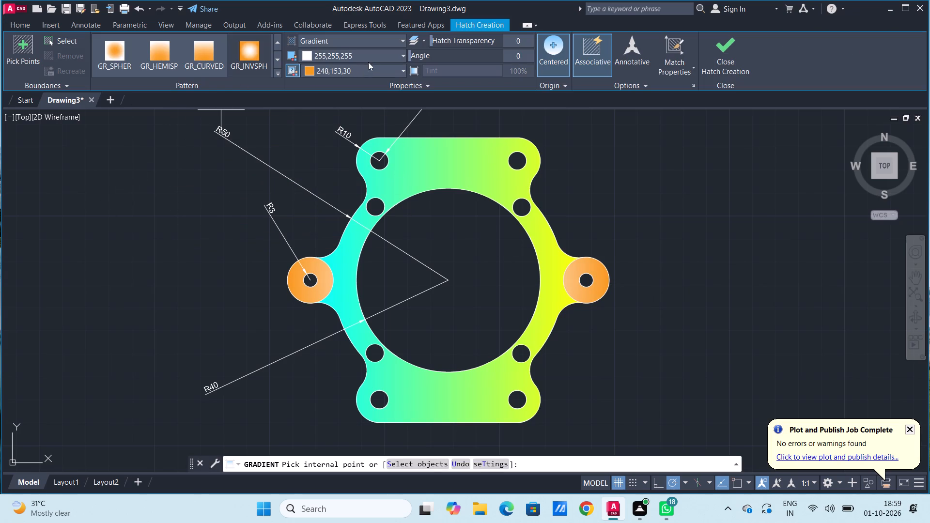
click(400, 56)
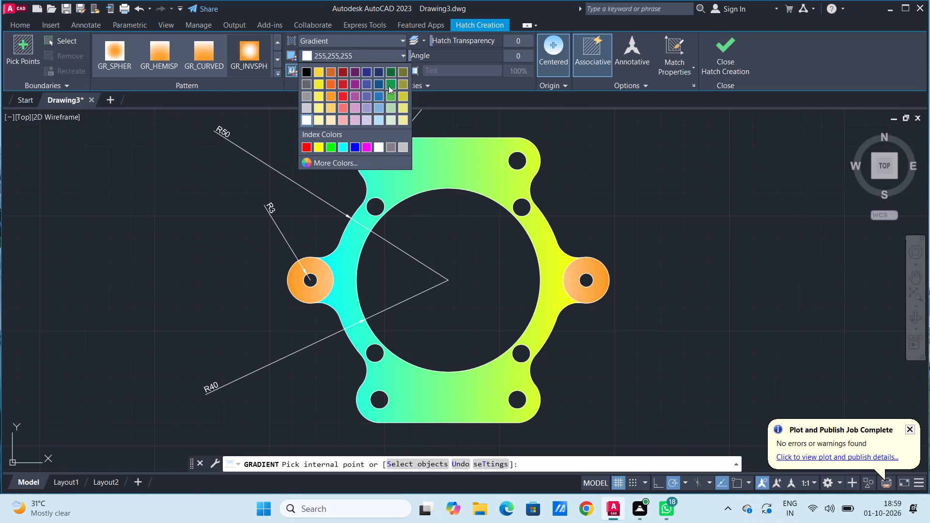
click(356, 83)
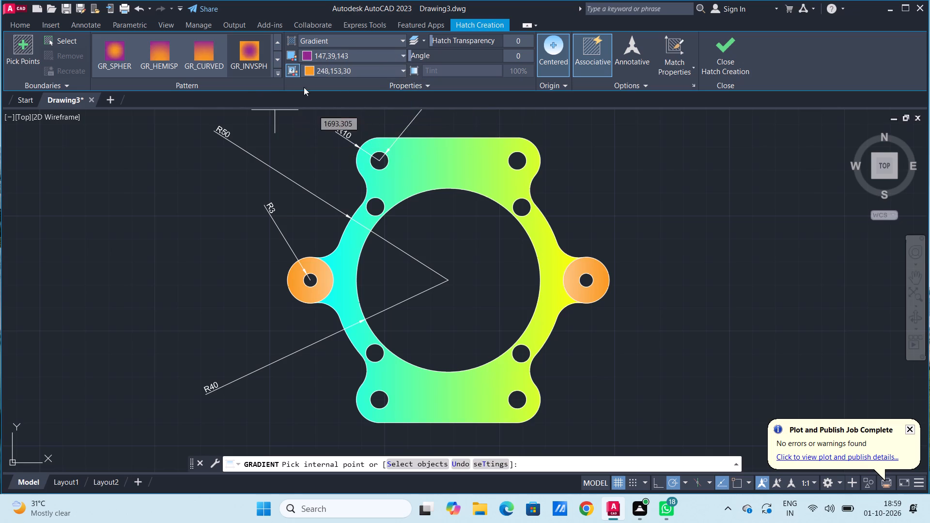
click(405, 71)
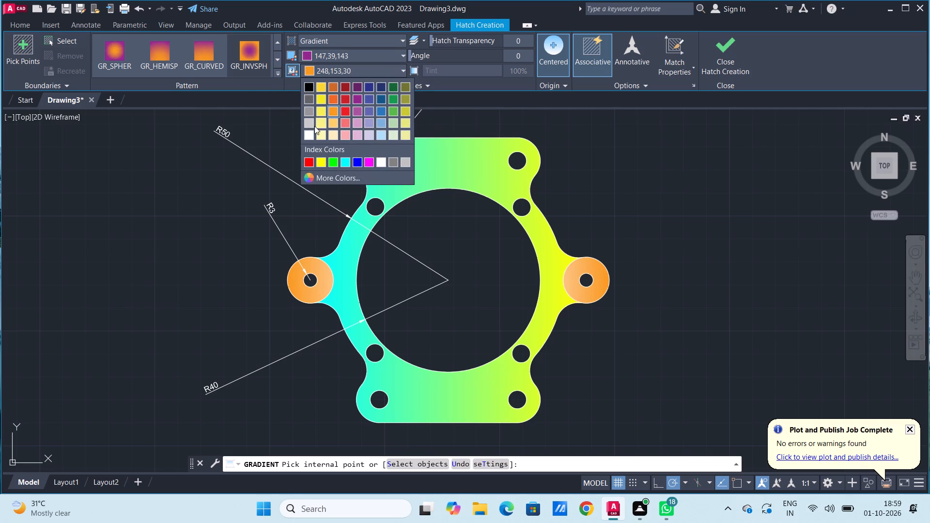
click(308, 123)
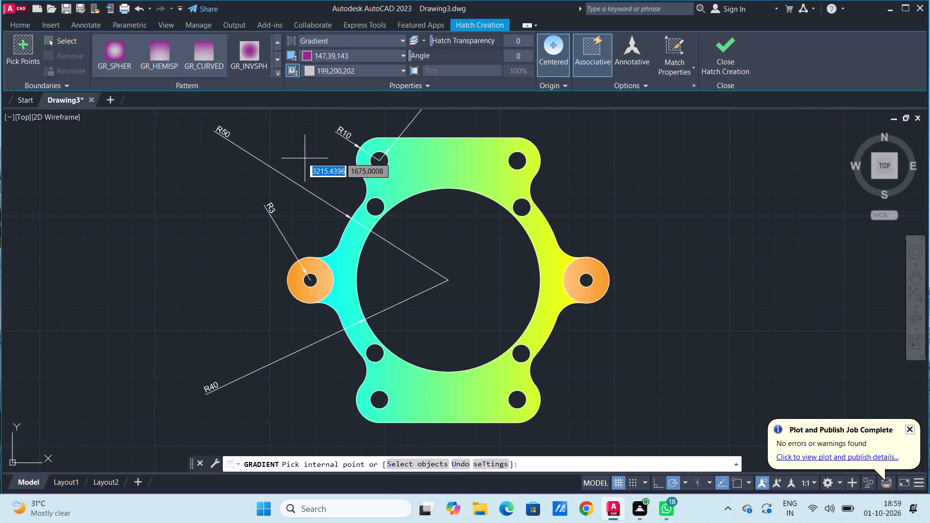
click(119, 55)
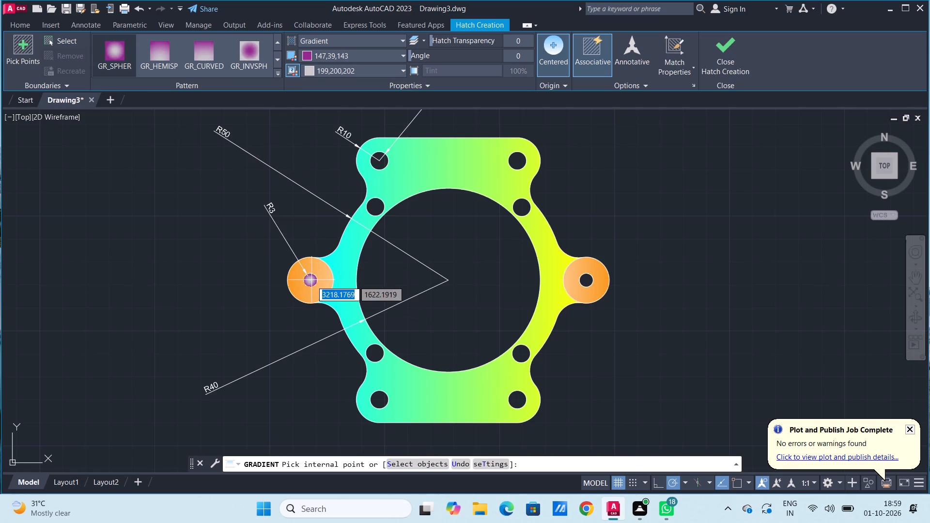
click(311, 280)
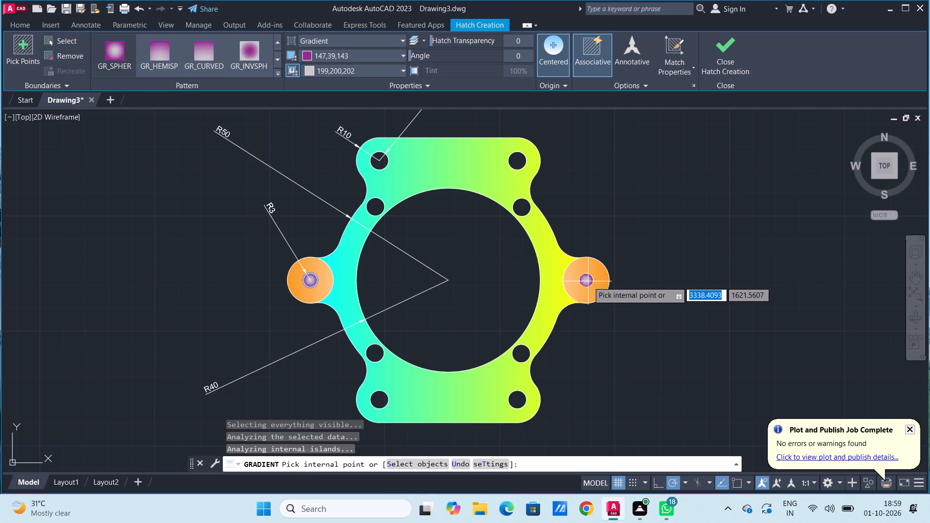
click(588, 281)
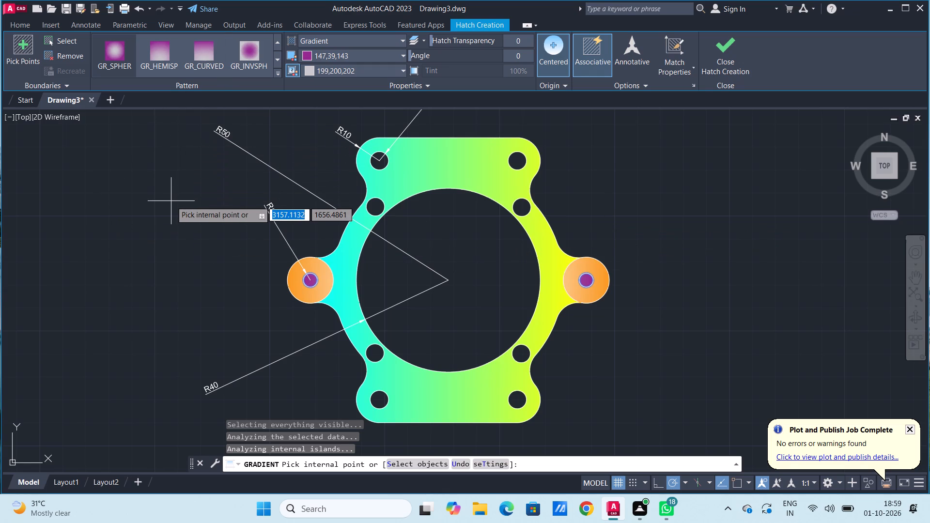
key(ctrl+z)
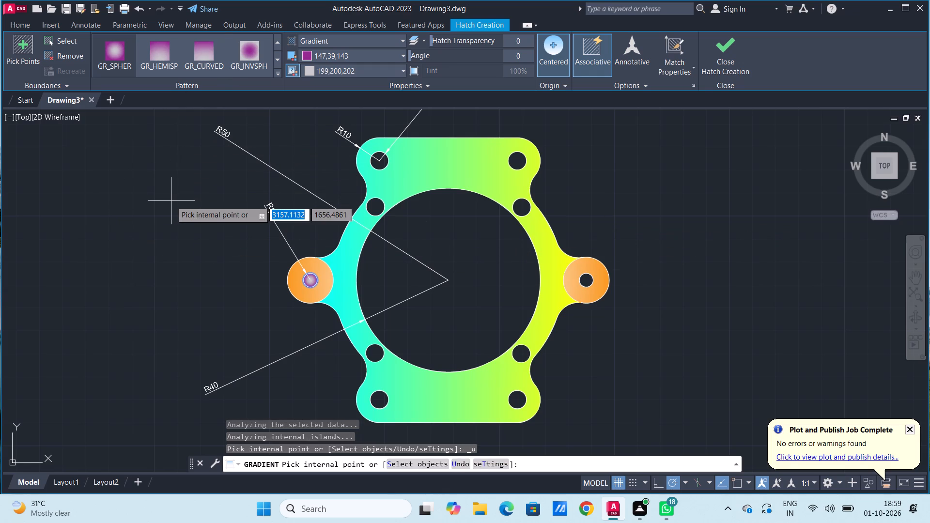
click(731, 54)
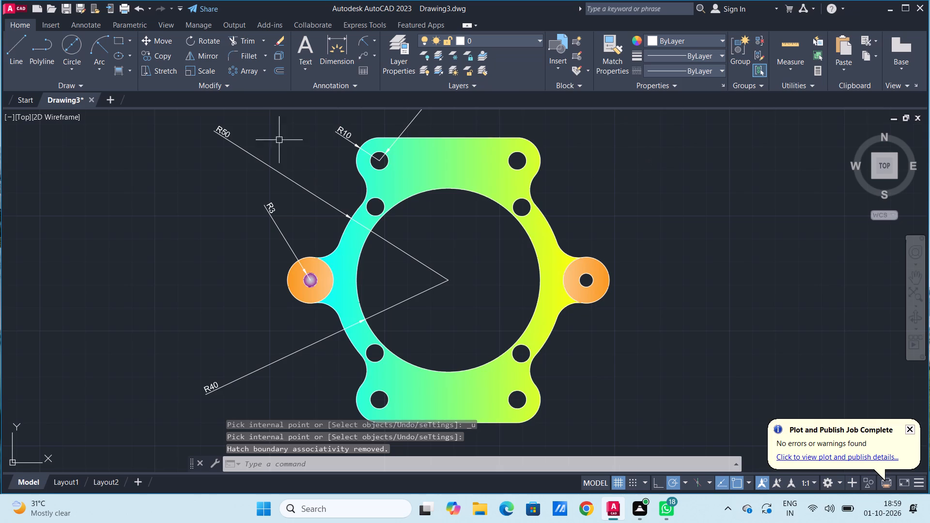
Fill the holes in the upper-left and upper-right lugs with separate purple-to-grey GR_SPHER gradients.
click(121, 73)
click(119, 56)
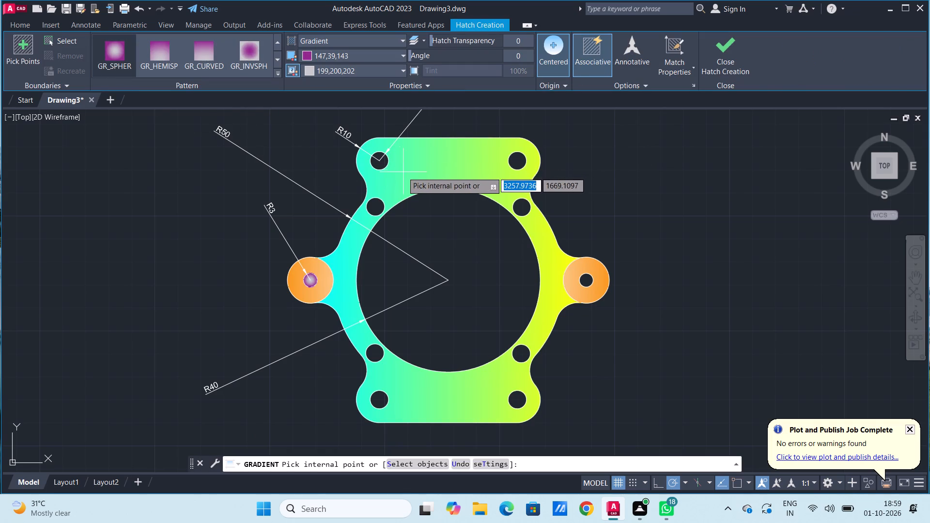
click(381, 159)
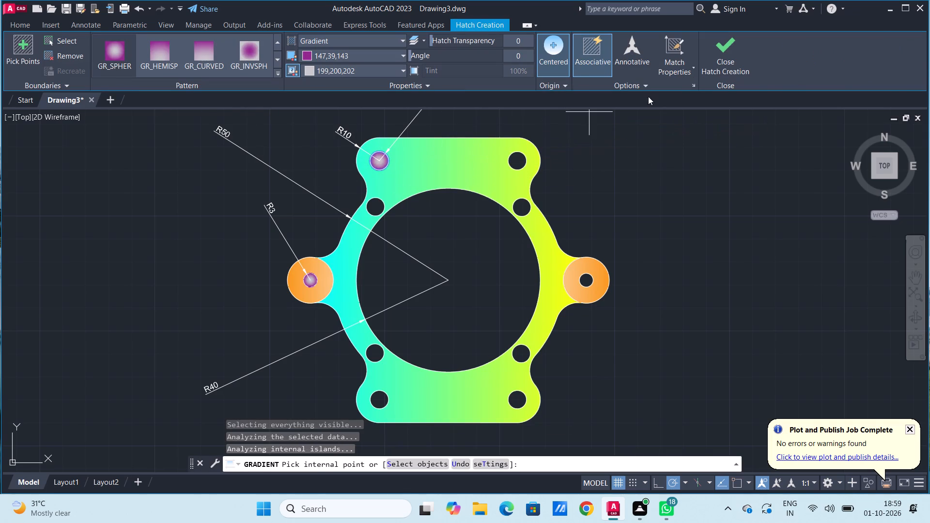
click(729, 47)
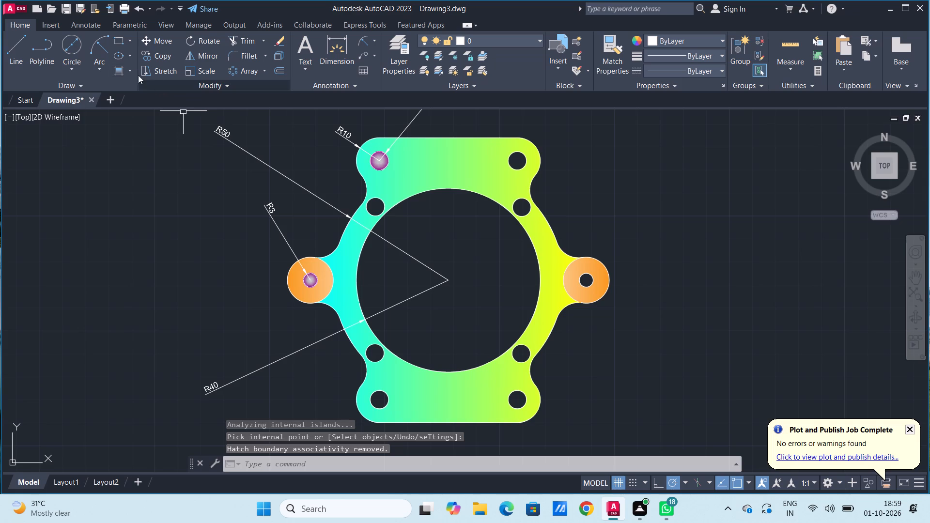
click(124, 72)
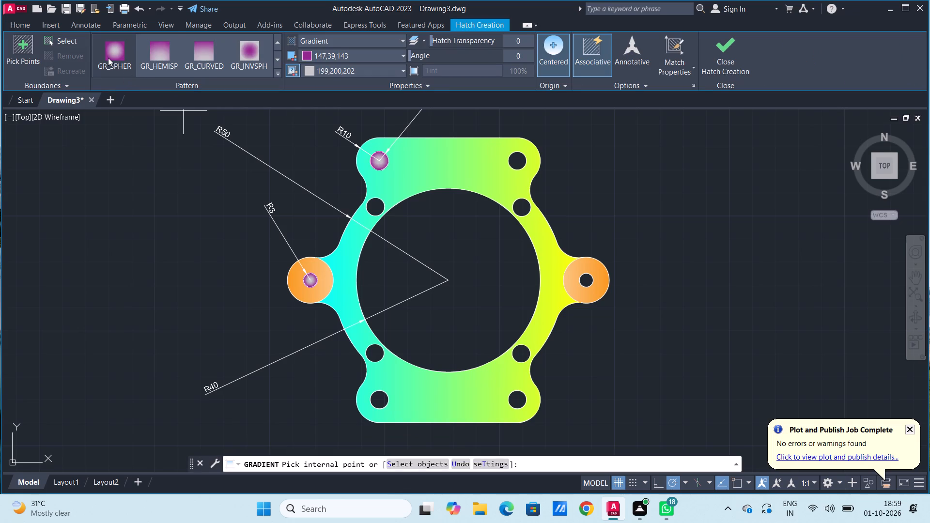
click(108, 58)
click(518, 162)
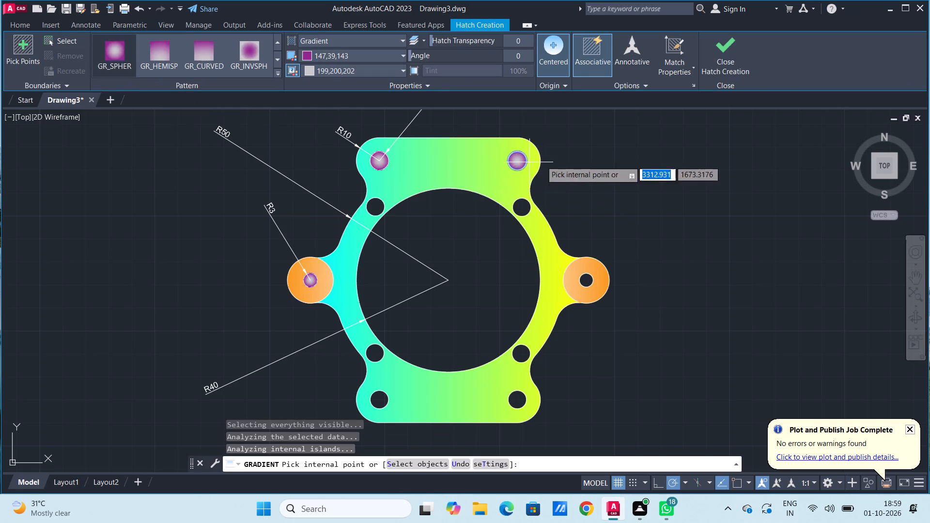
click(727, 56)
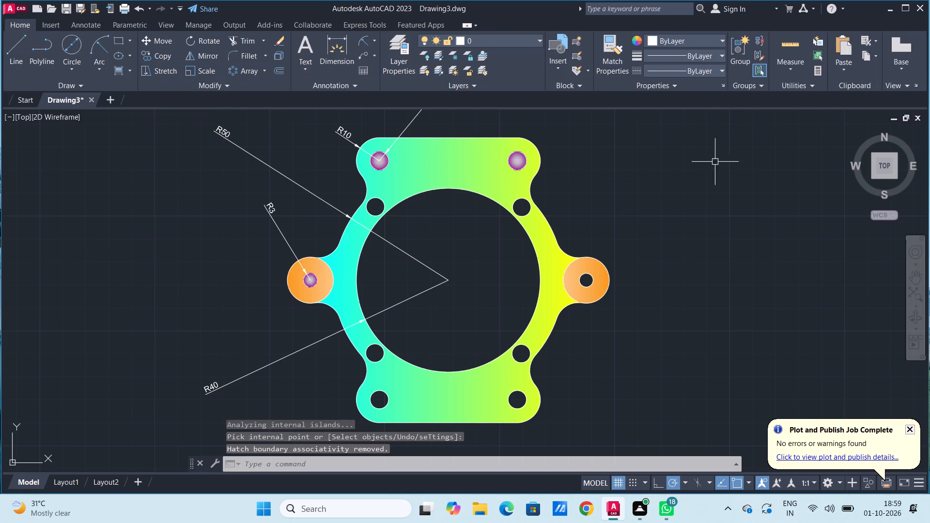
Fill the two upper holes beside the large central circle, just below the lug holes, with separate purple-to-grey spherical gradients.
click(120, 73)
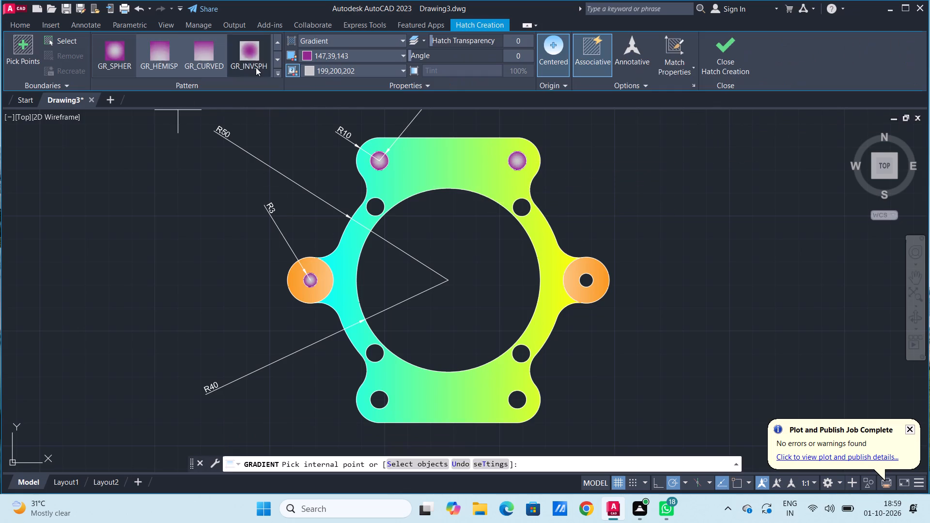
click(118, 52)
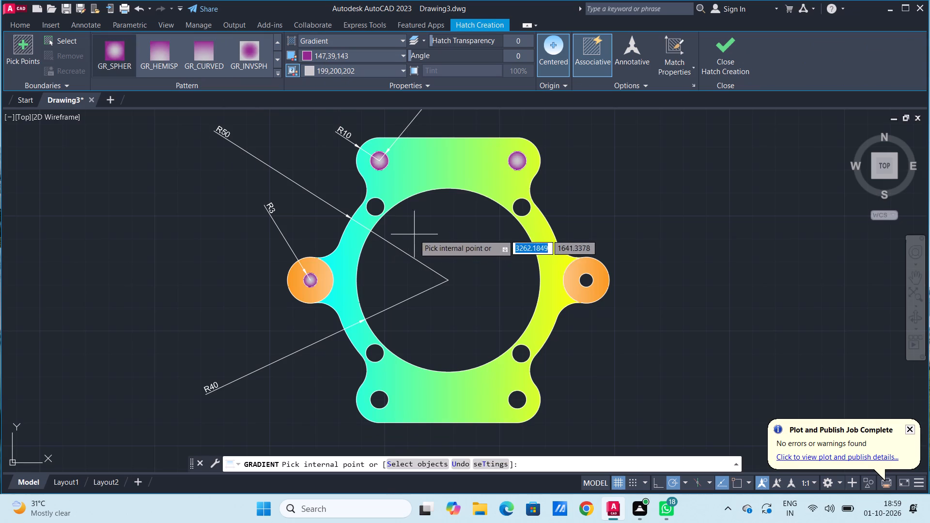
click(378, 206)
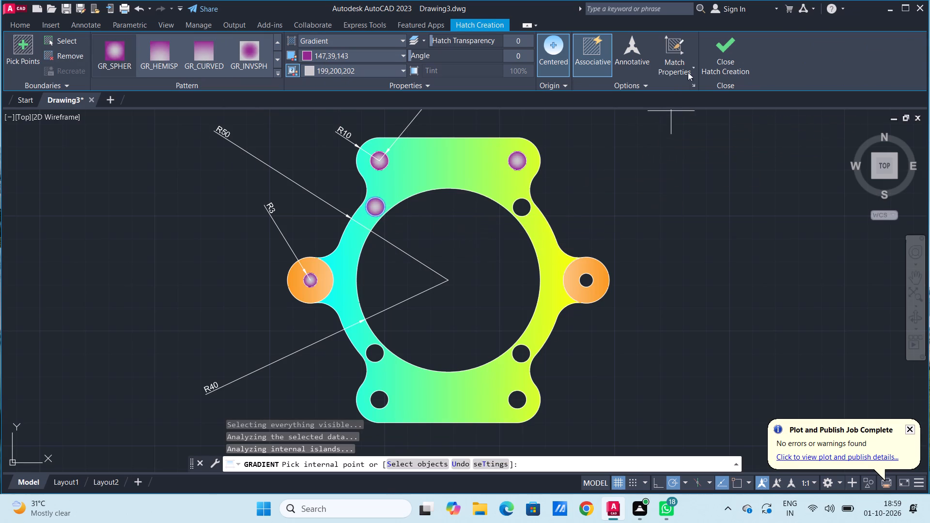
click(728, 55)
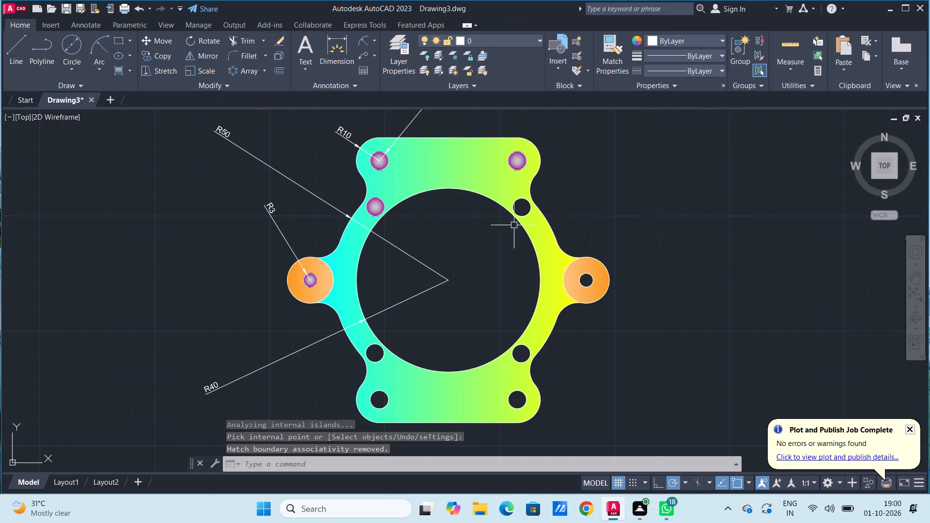
click(117, 69)
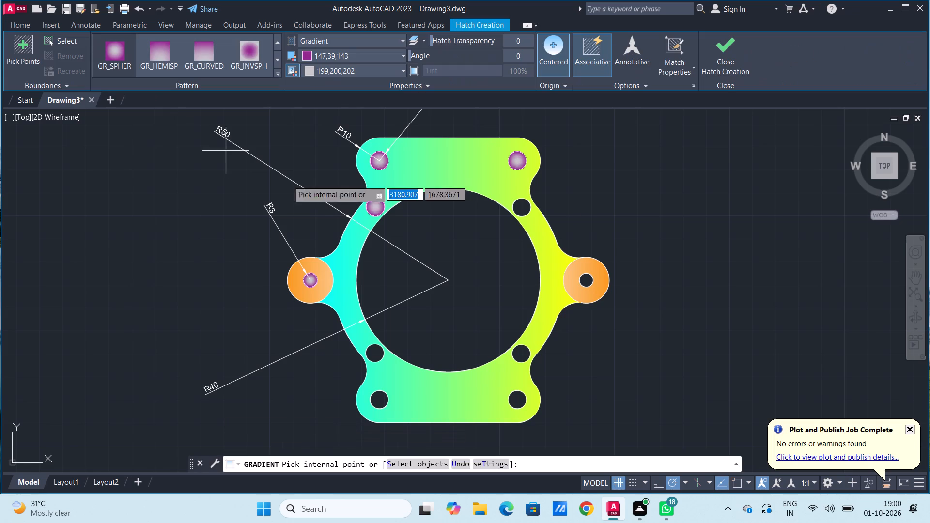
click(526, 208)
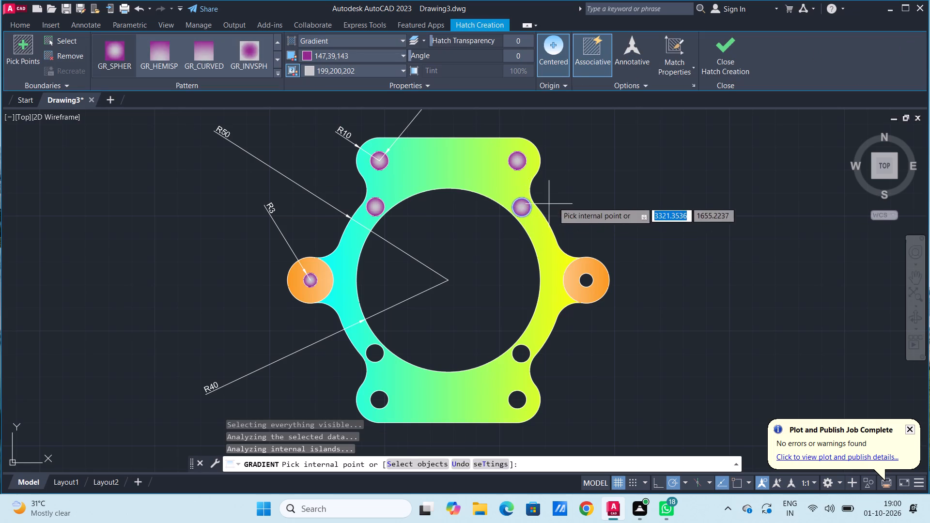
click(724, 54)
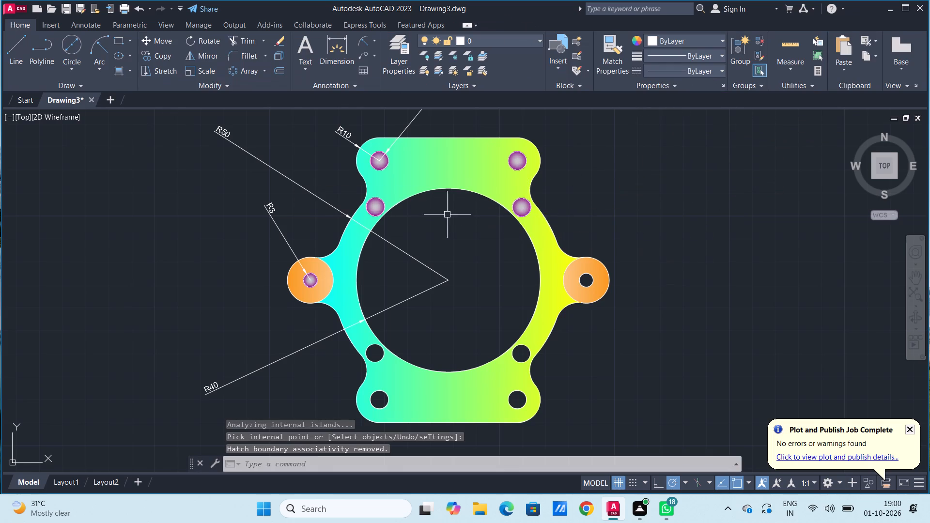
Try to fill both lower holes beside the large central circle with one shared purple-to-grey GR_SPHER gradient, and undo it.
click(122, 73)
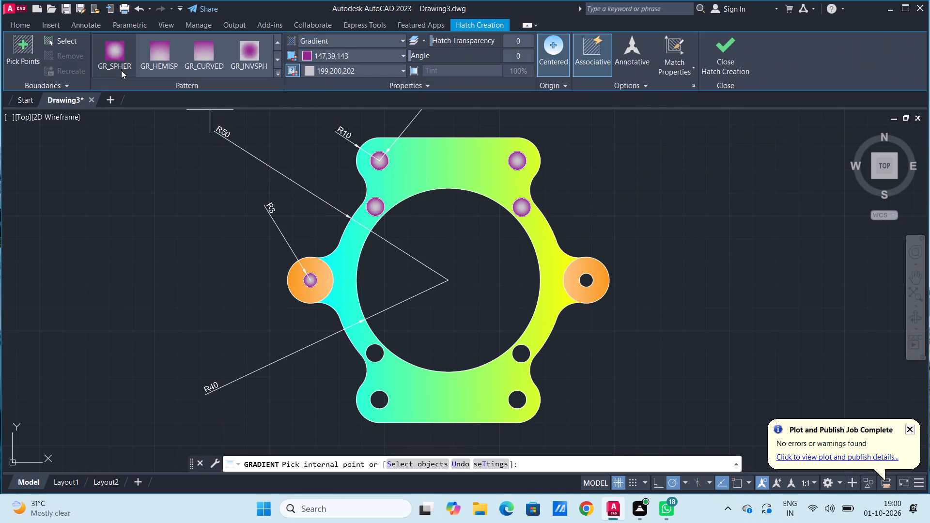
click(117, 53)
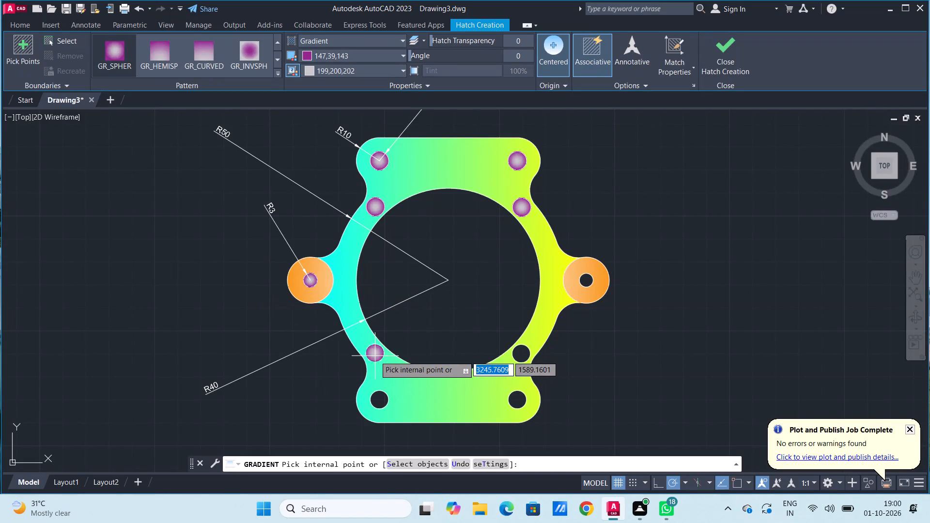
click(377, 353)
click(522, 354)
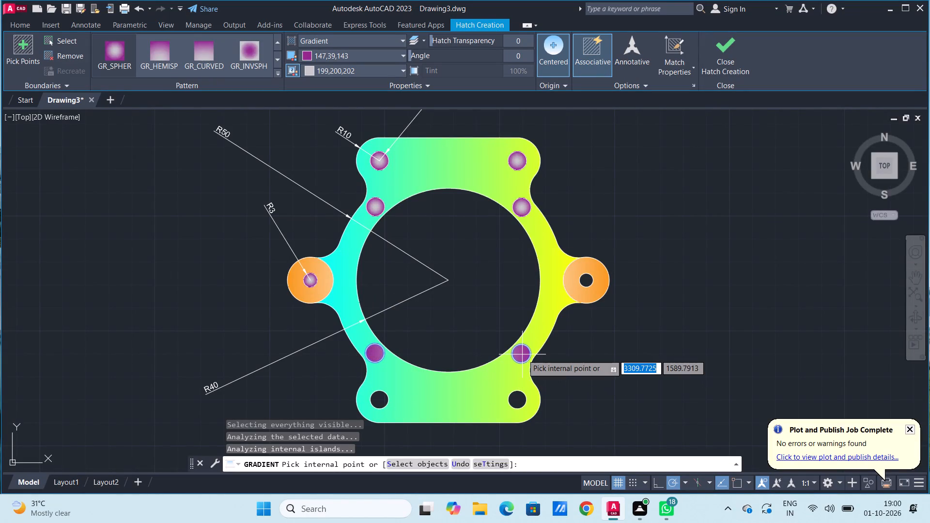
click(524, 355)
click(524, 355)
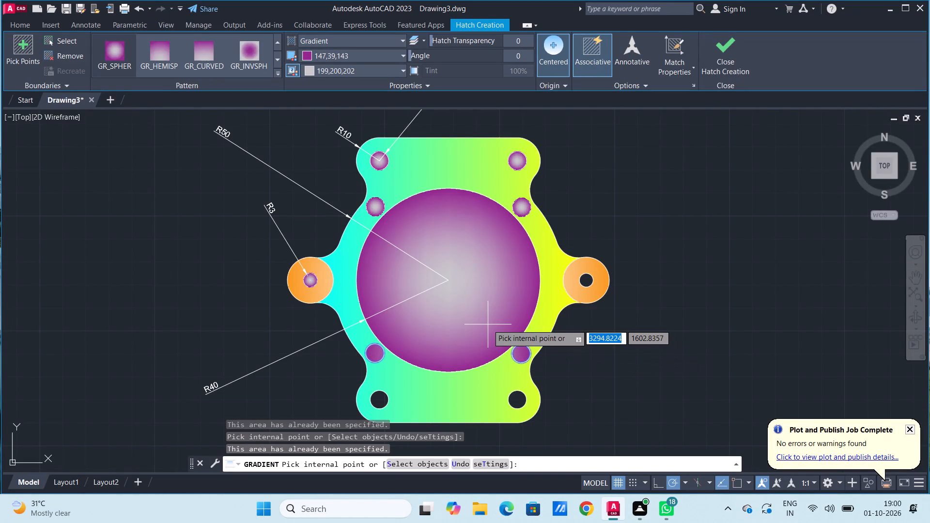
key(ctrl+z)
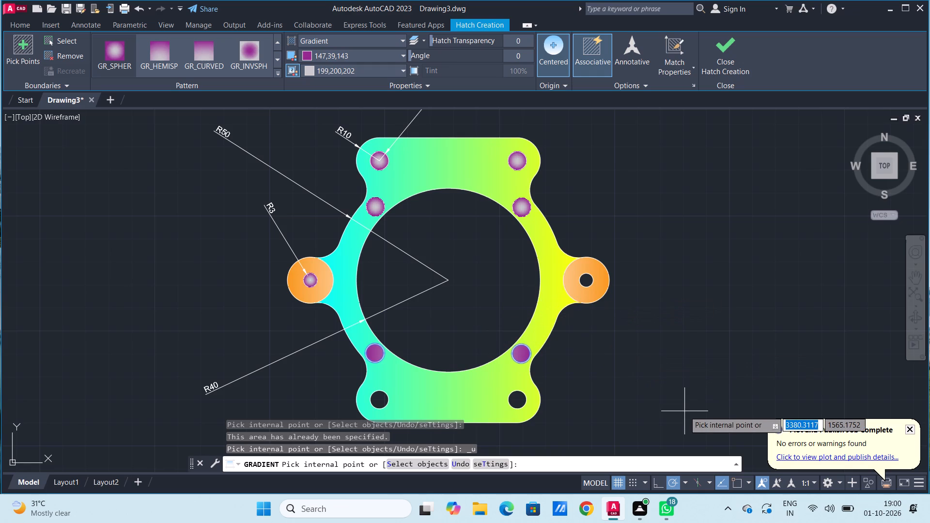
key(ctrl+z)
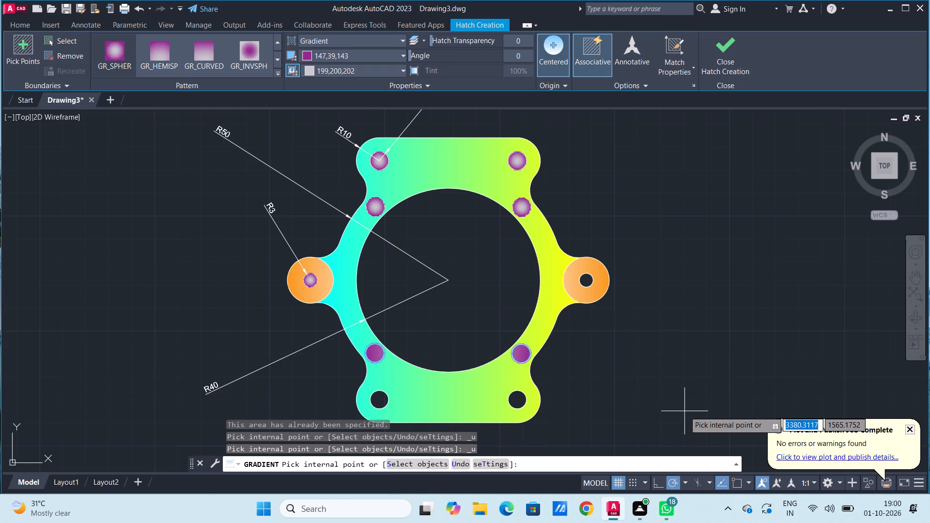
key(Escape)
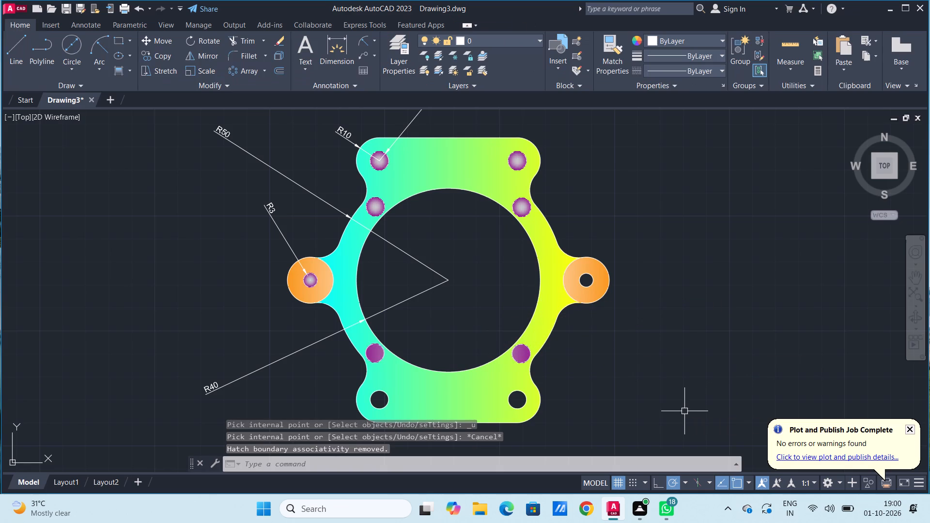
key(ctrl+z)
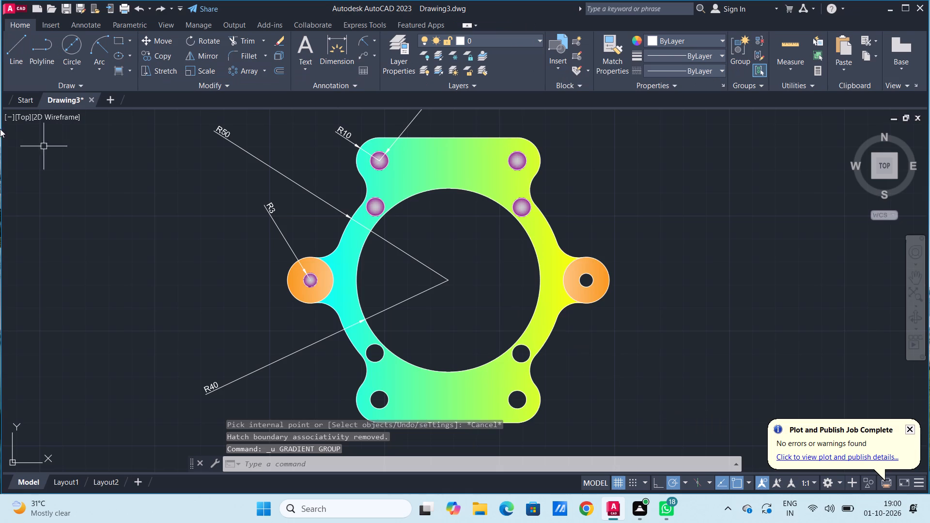
Fill the two lower holes beside the large central circle, just above the lug holes, with separate purple-to-grey GR_SPHER gradients.
click(120, 70)
click(121, 54)
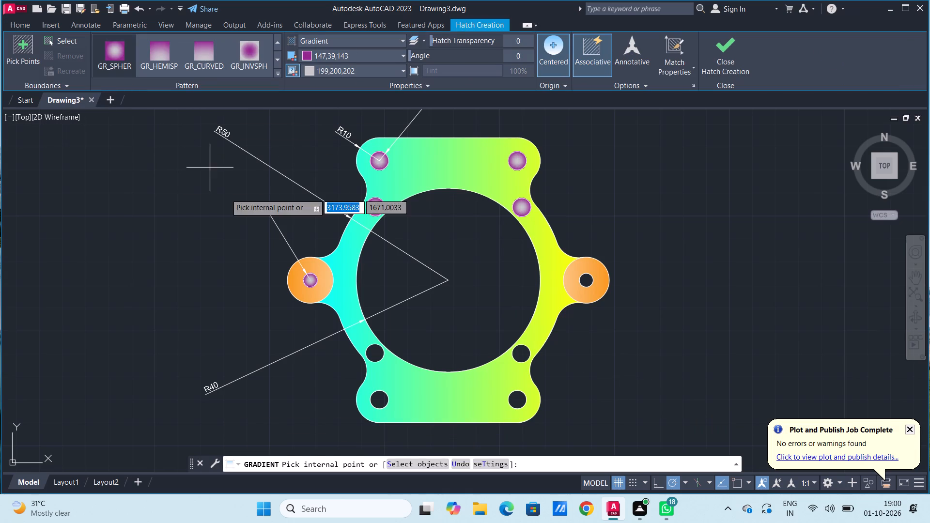
click(374, 355)
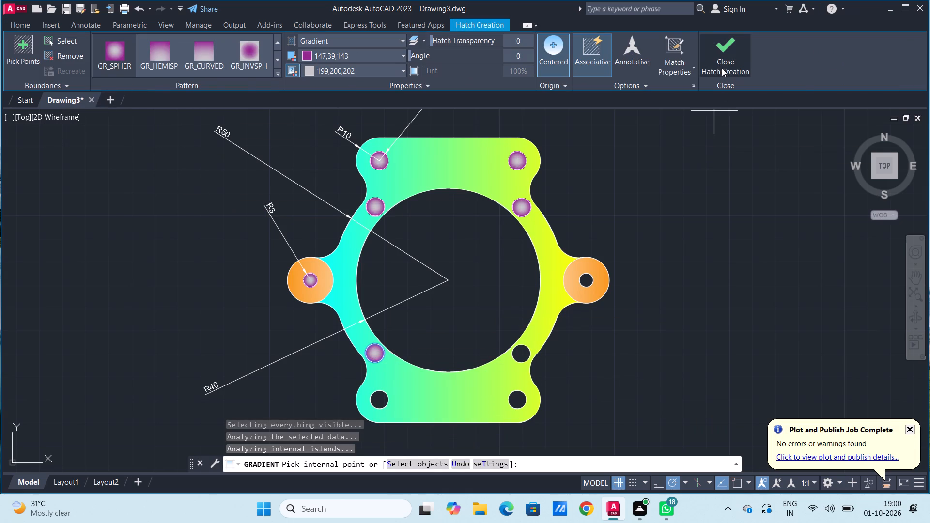
click(722, 59)
click(117, 73)
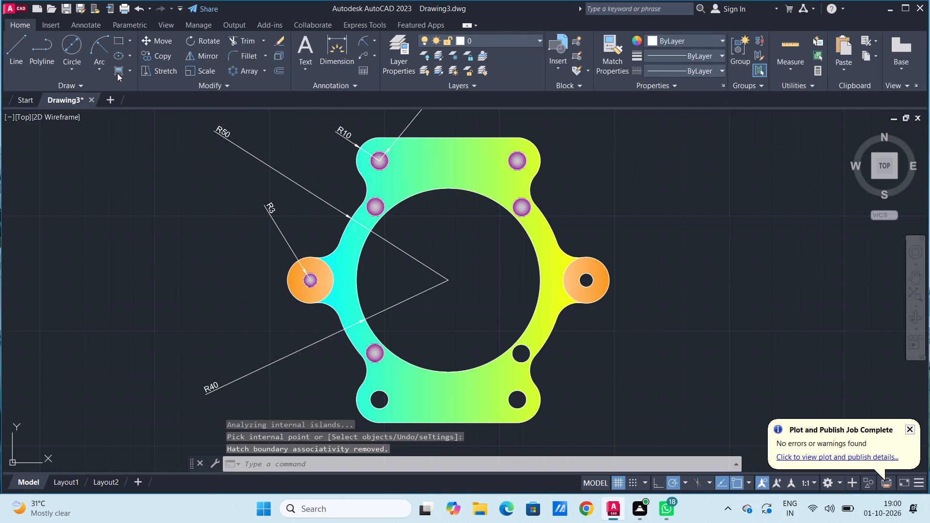
click(118, 57)
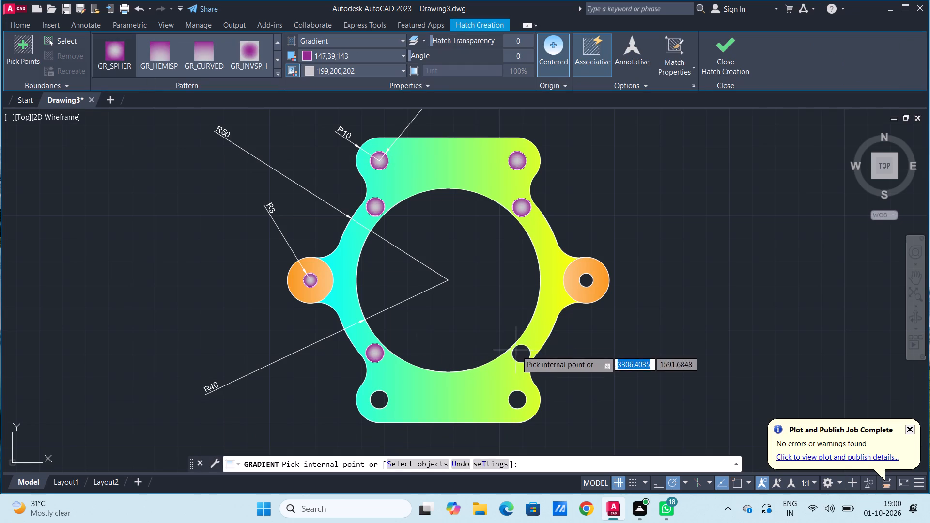
click(519, 352)
click(724, 58)
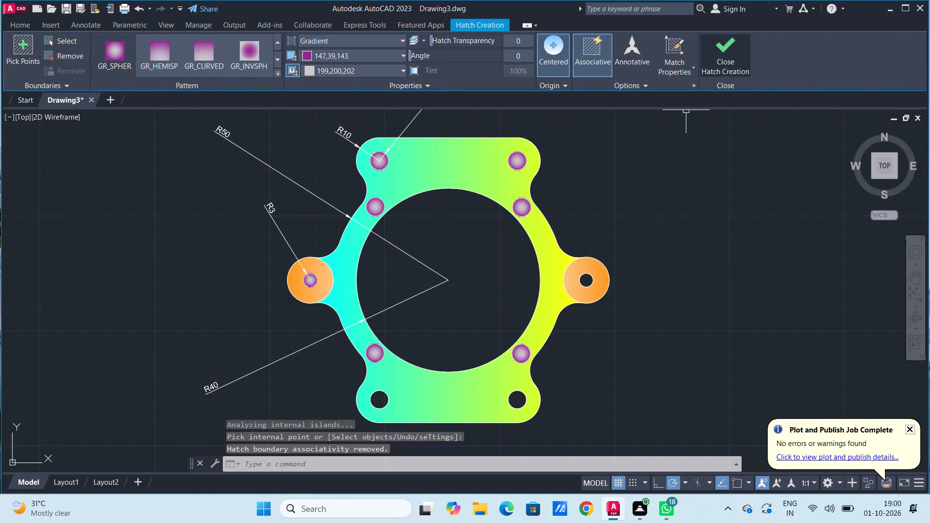
Fill the holes in the lower-left and lower-right lugs with separate purple-to-grey GR_SPHER gradients.
click(123, 73)
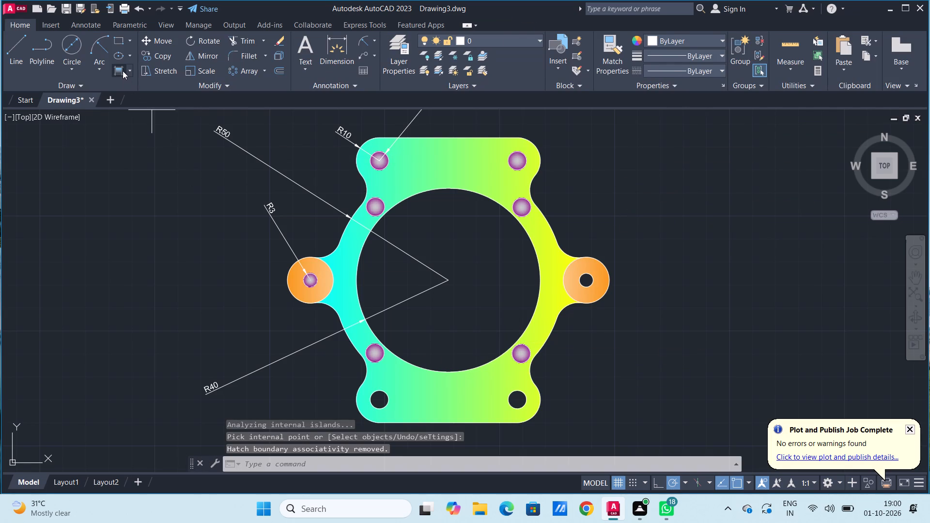
click(121, 55)
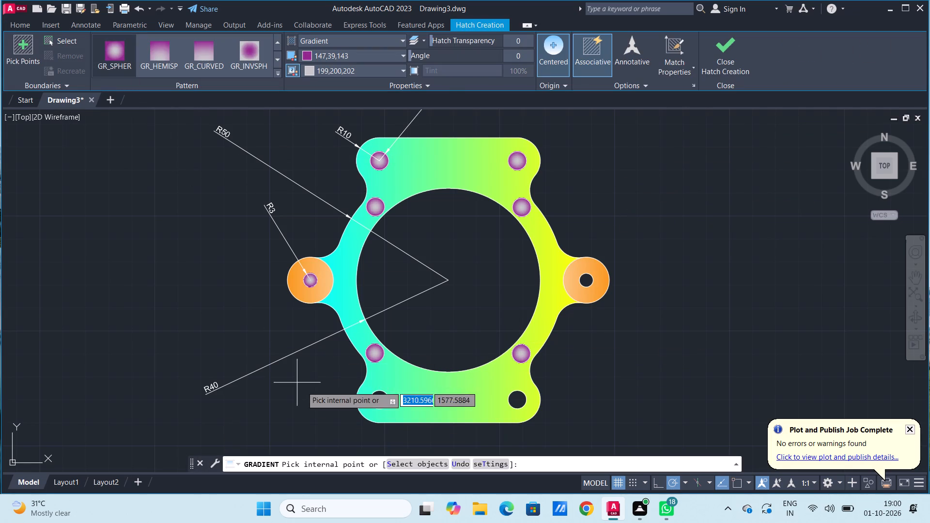
click(377, 400)
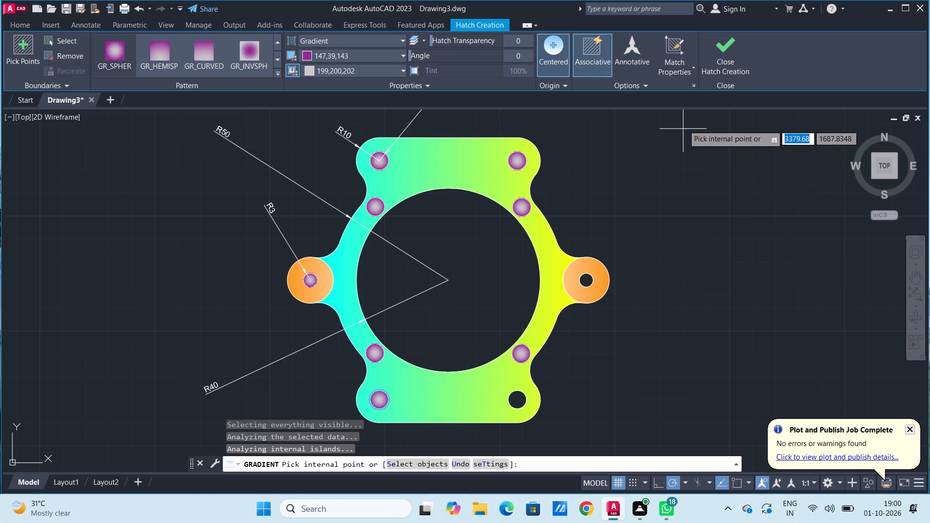
click(715, 62)
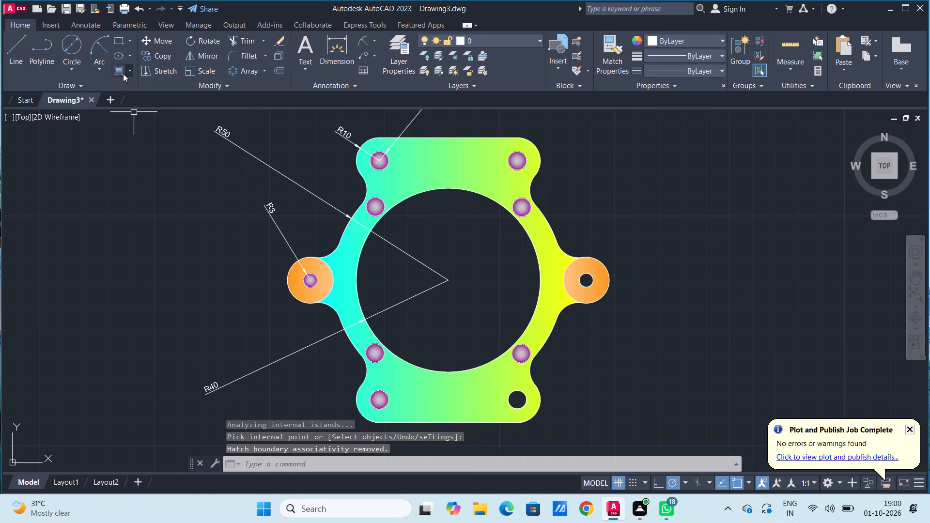
click(120, 72)
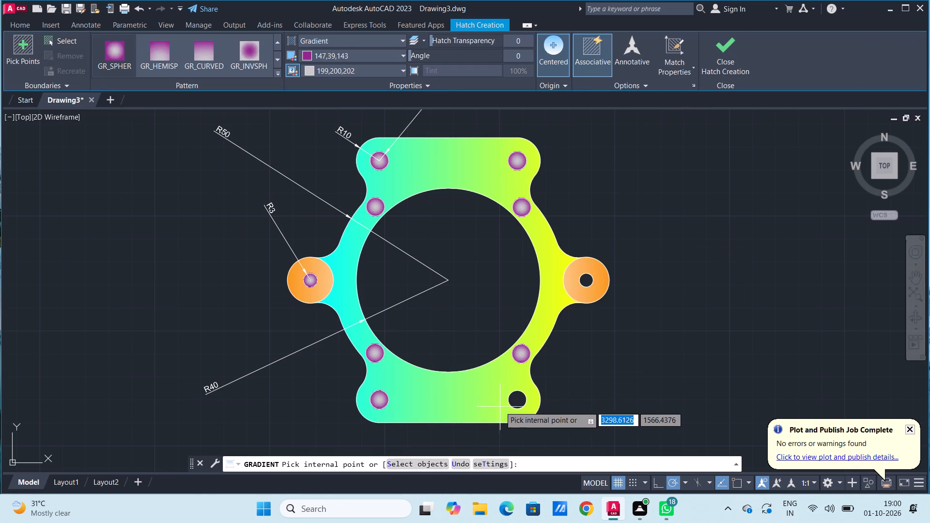
click(518, 402)
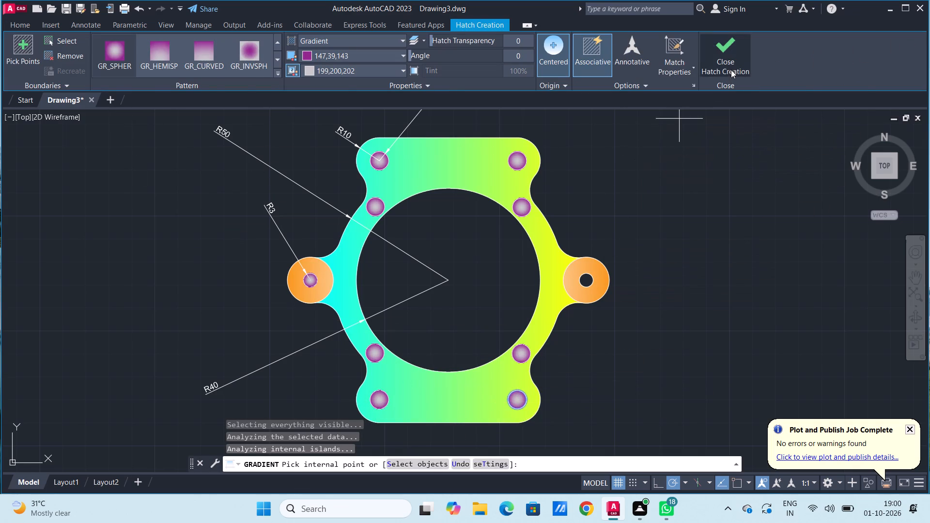
click(731, 70)
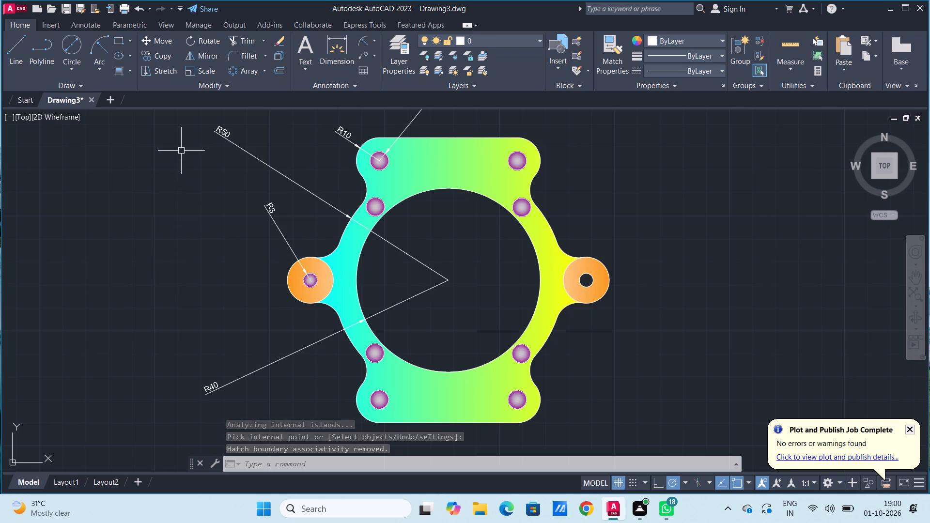
Fill the right side circle's hole with a GR_SPHER gradient from purple 147,39,143 to grey 199,200,202.
click(120, 70)
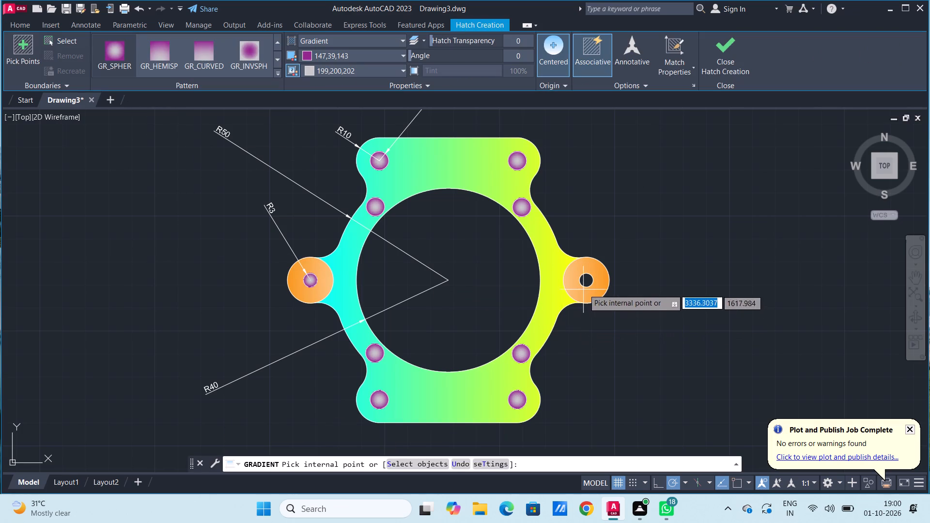
click(587, 281)
click(717, 48)
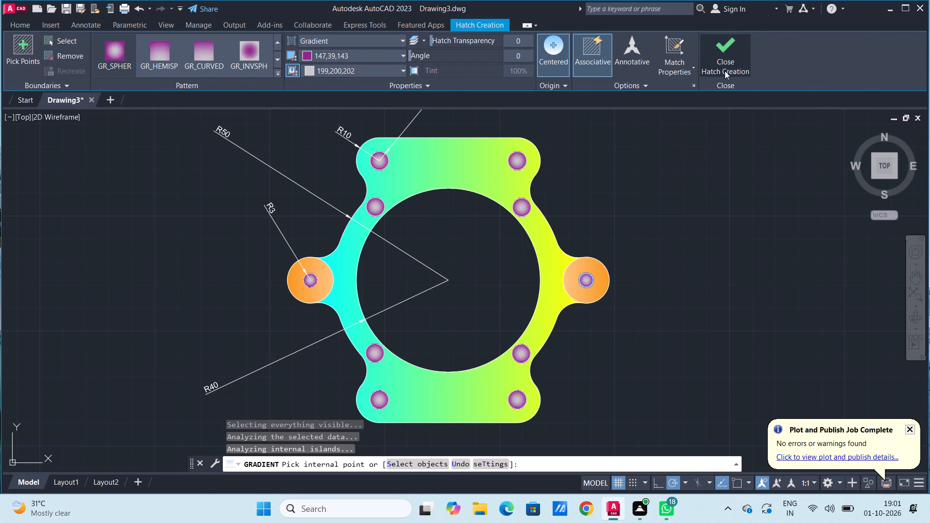
Thaw Layer1 to show the red dashed construction circles and centreline.
scroll(631, 422, up, 1)
scroll(631, 422, down, 2)
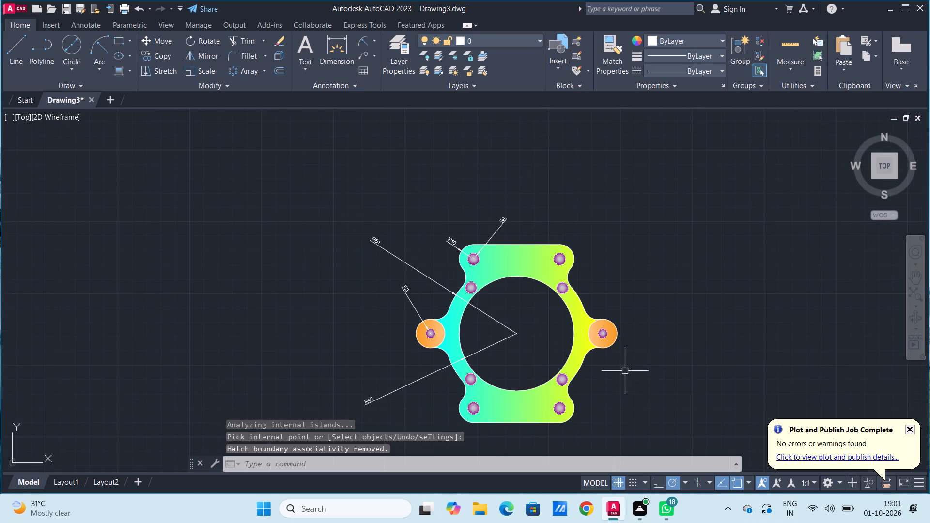
middle_drag(601, 387, 575, 325)
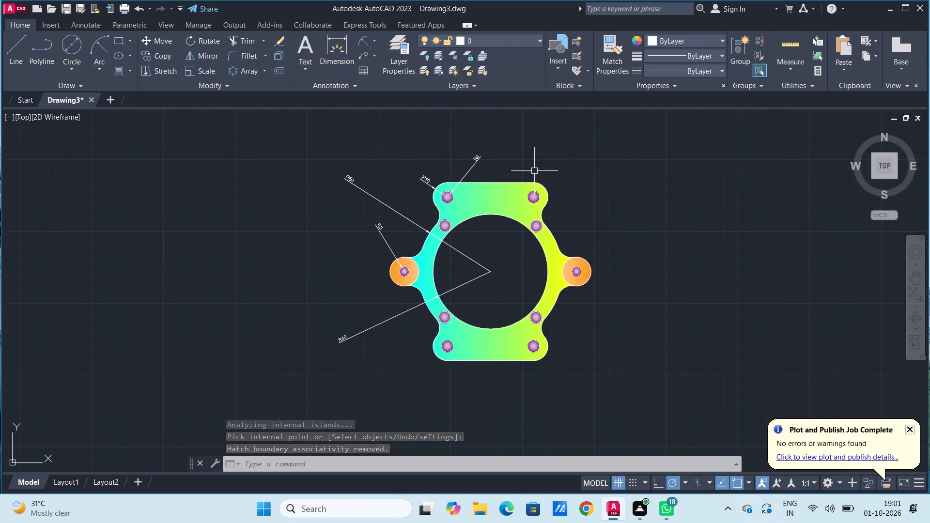
click(496, 38)
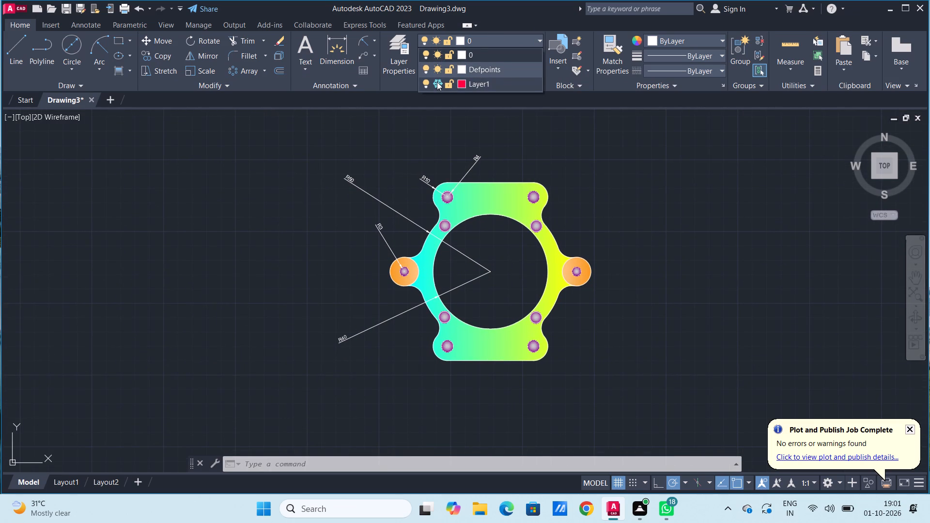
click(437, 82)
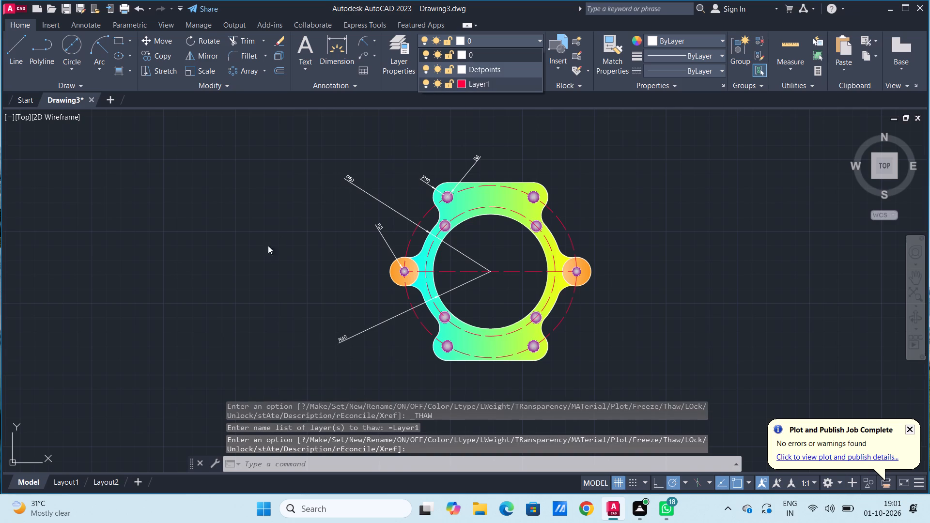
Add a leader from the upper-right hole beside the large central circle, with the text "4 holes dai 8".
middle_drag(261, 257, 263, 238)
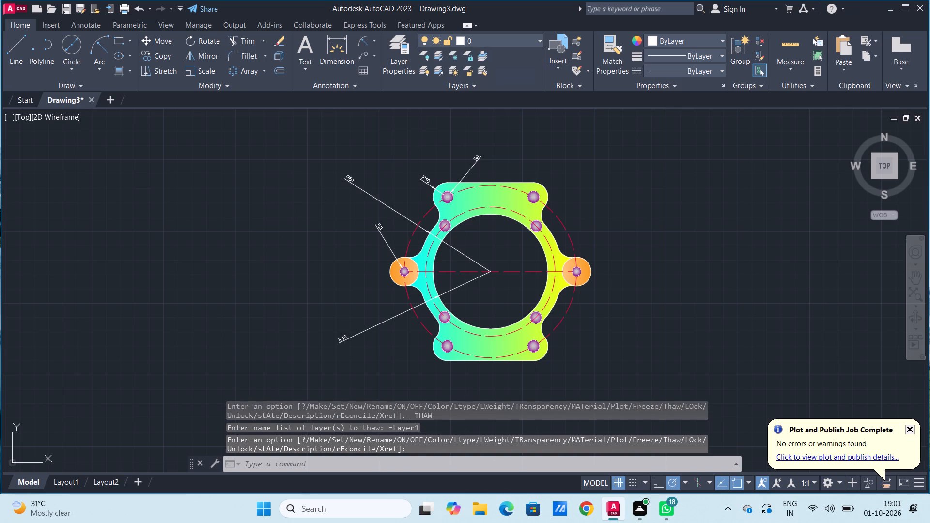
middle_drag(263, 238, 274, 218)
middle_drag(340, 287, 338, 266)
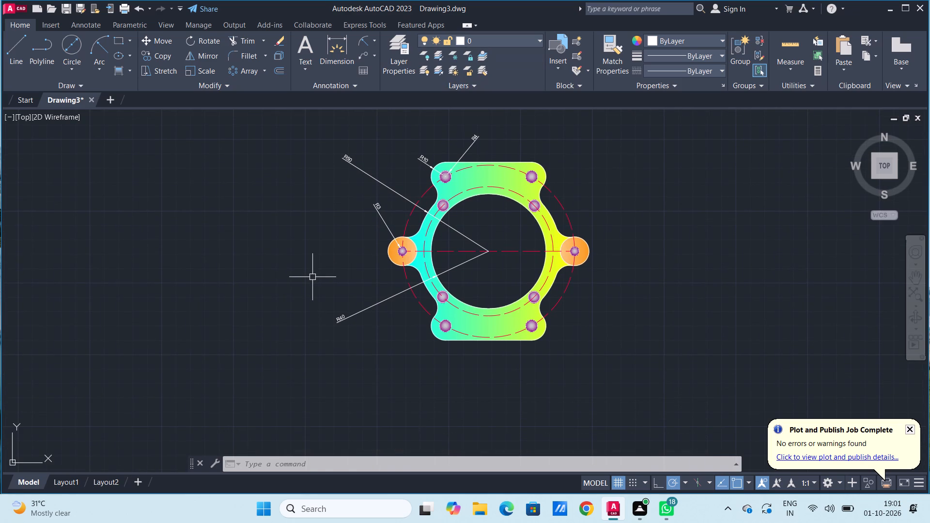
click(311, 277)
click(311, 277)
click(365, 57)
click(374, 57)
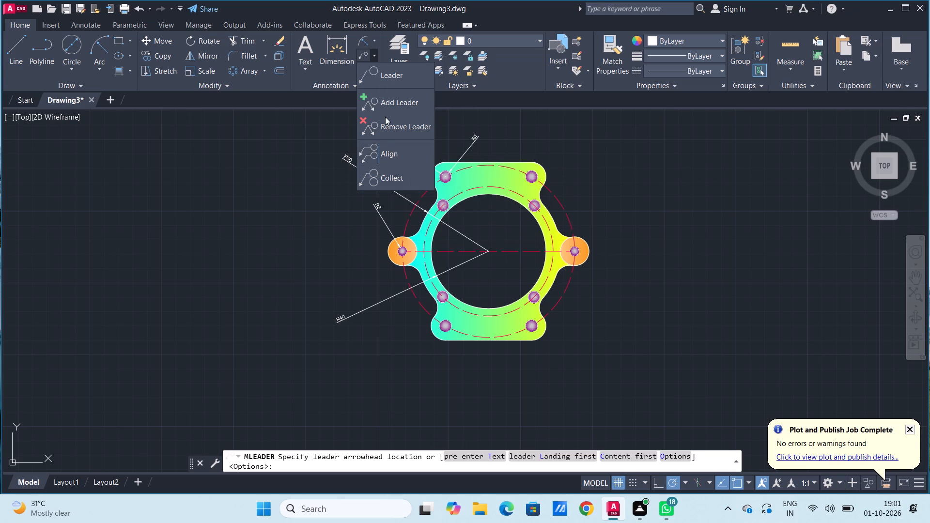
click(379, 75)
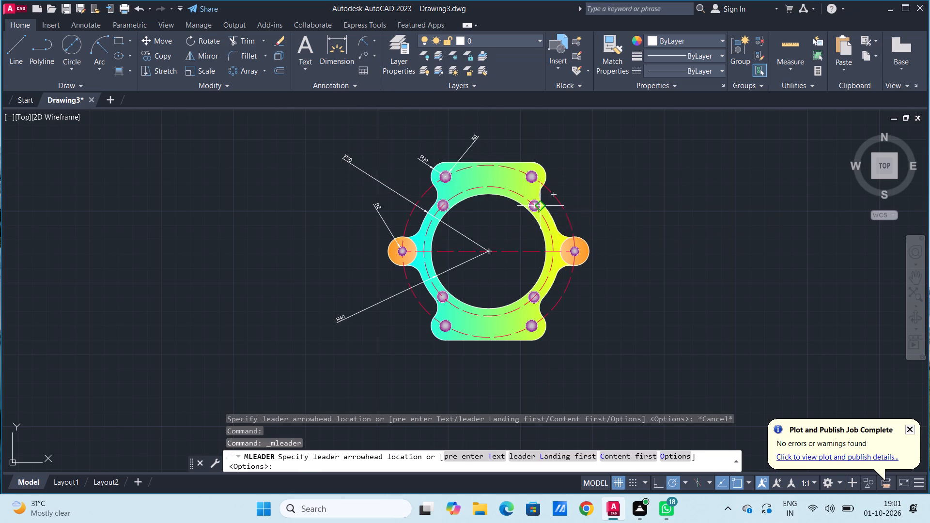
click(367, 54)
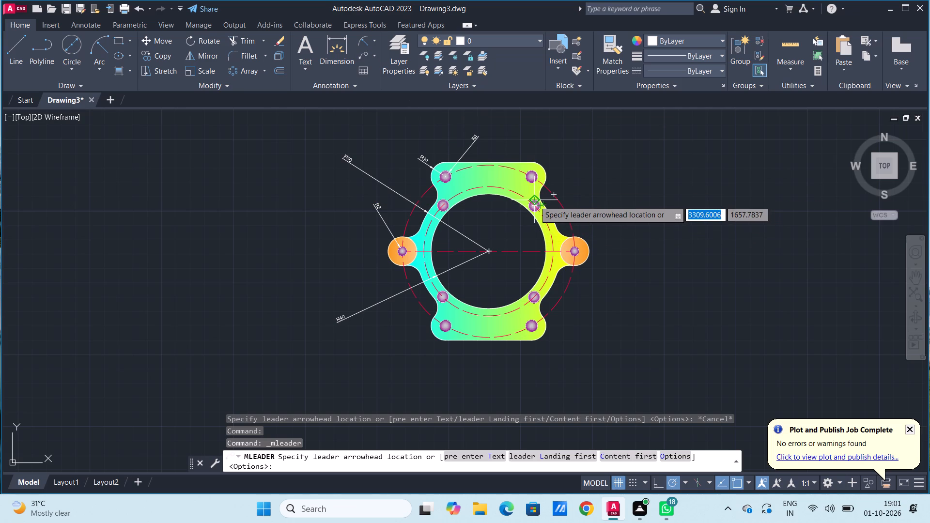
click(535, 201)
click(591, 177)
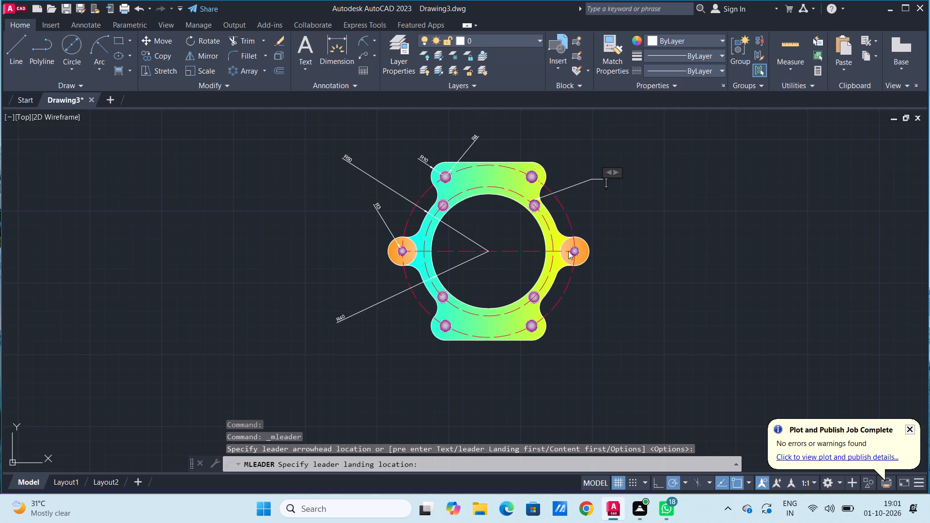
key(4)
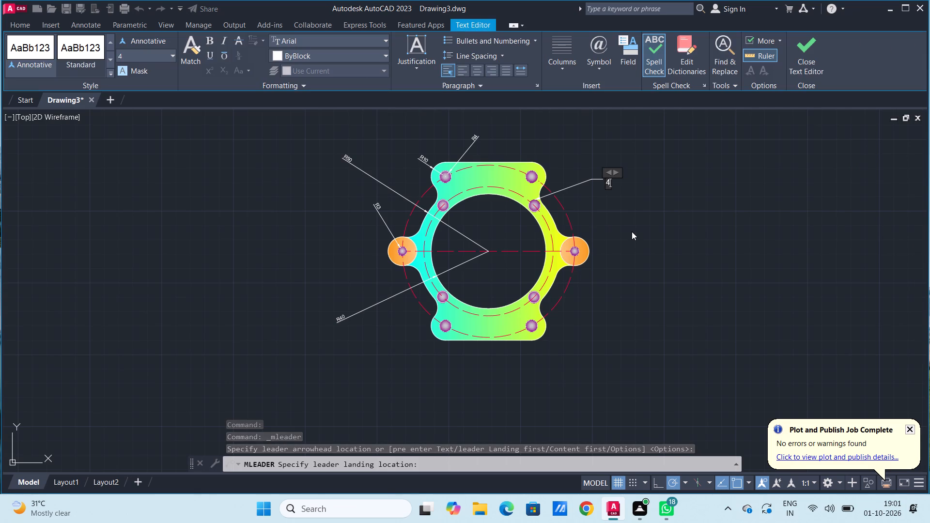
key(space)
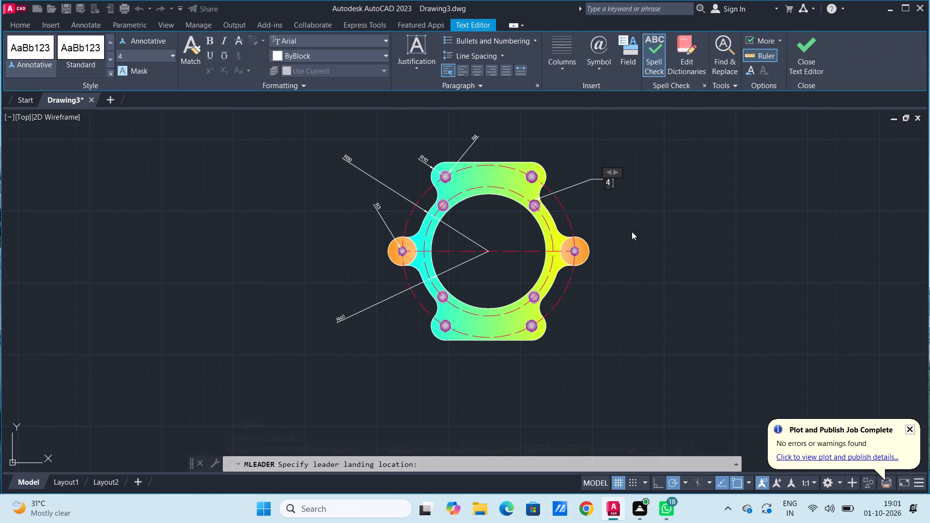
text(holr)
key(BackSpace)
text(es)
key(space)
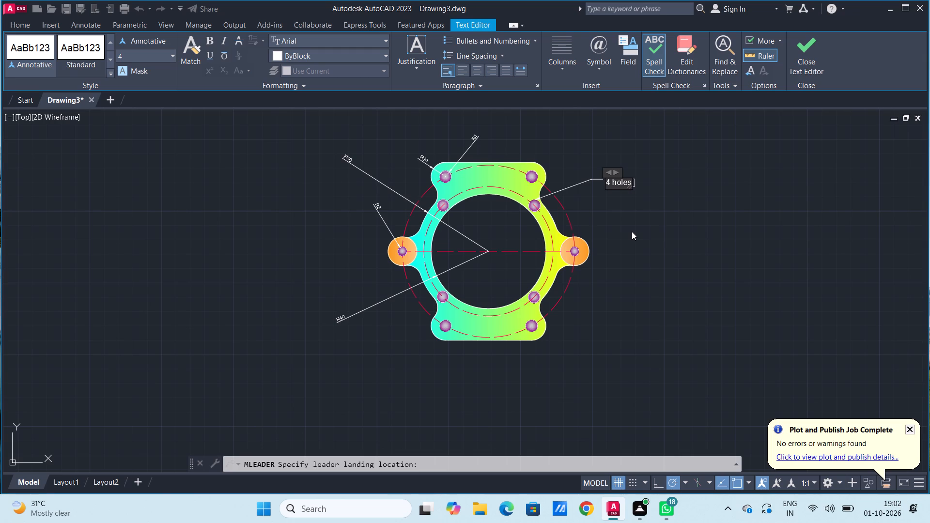
key(8)
key(BackSpace)
text(da)
text(i 8)
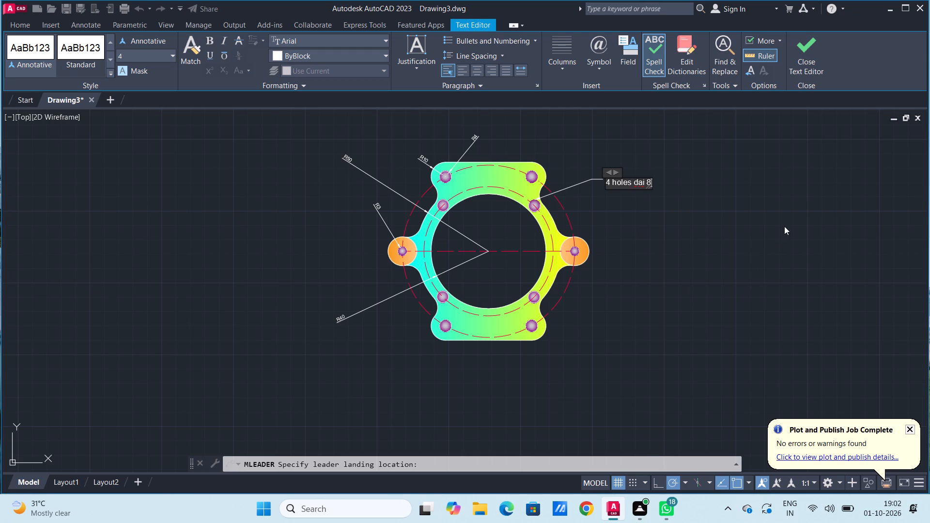
click(813, 46)
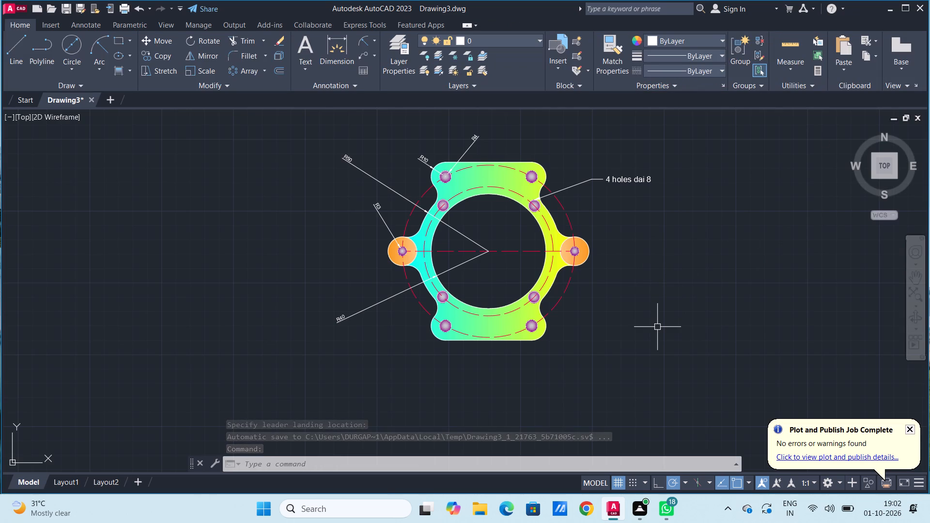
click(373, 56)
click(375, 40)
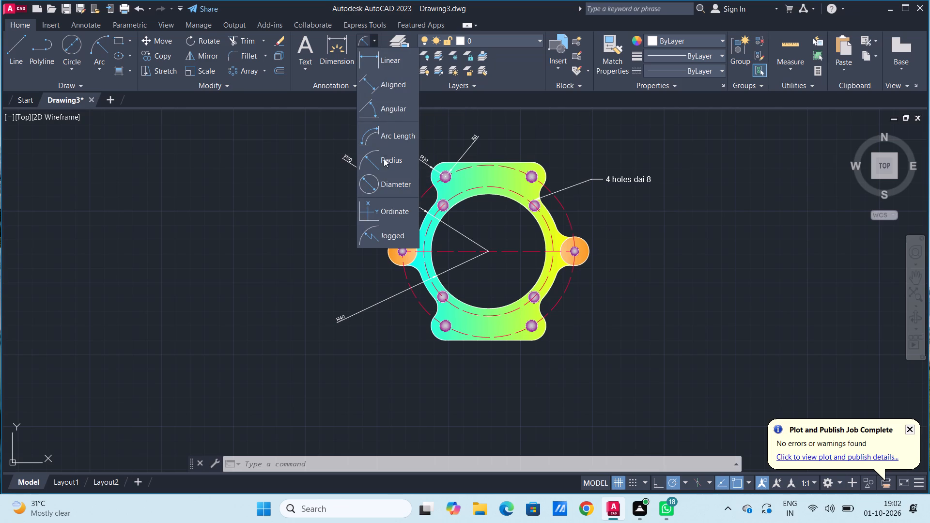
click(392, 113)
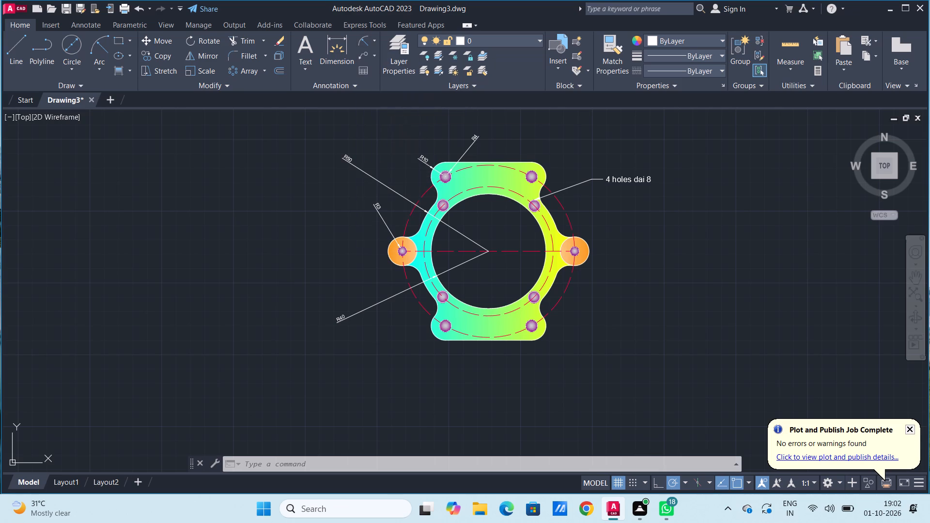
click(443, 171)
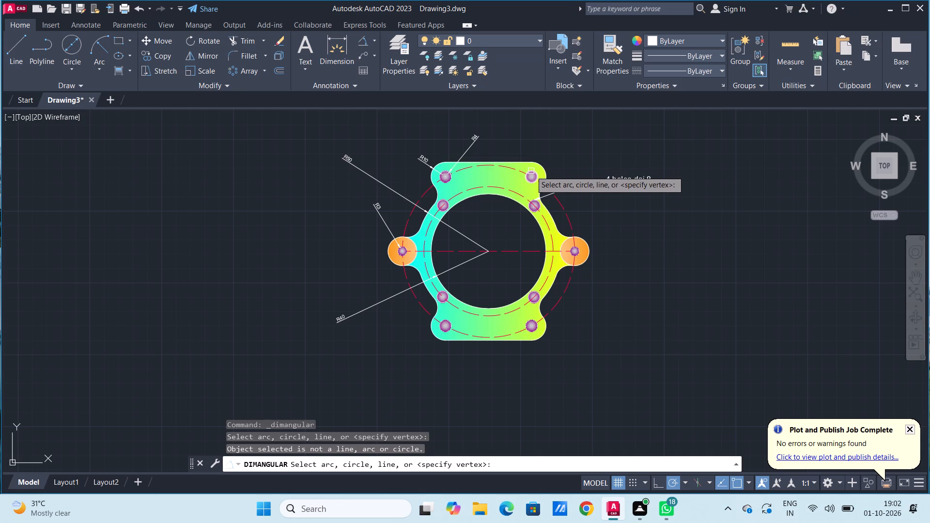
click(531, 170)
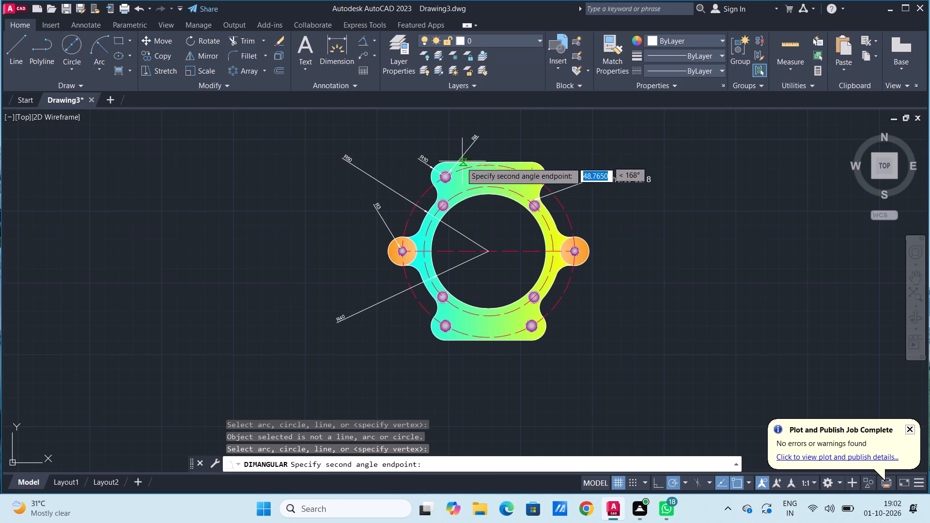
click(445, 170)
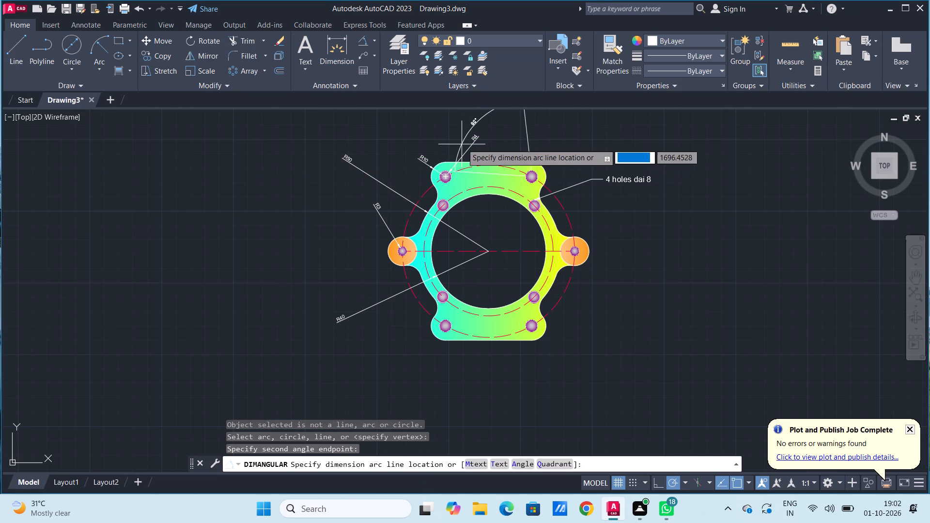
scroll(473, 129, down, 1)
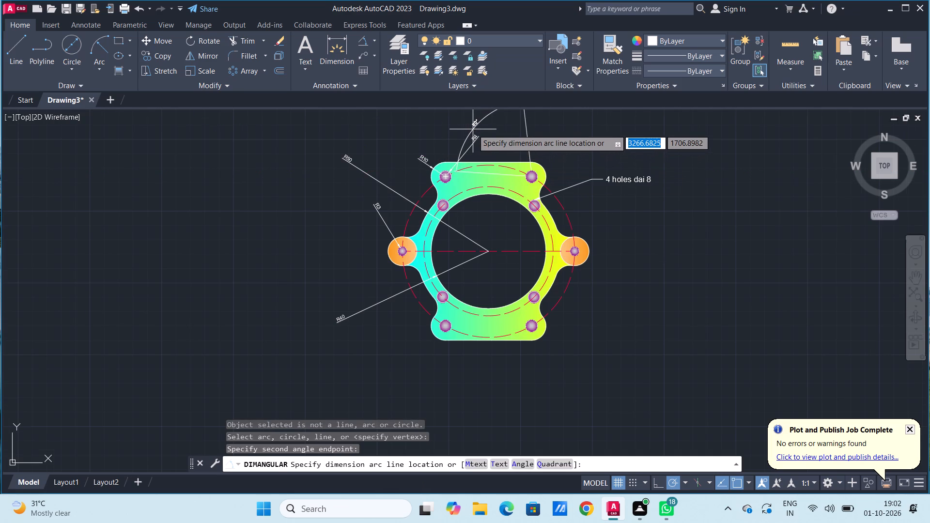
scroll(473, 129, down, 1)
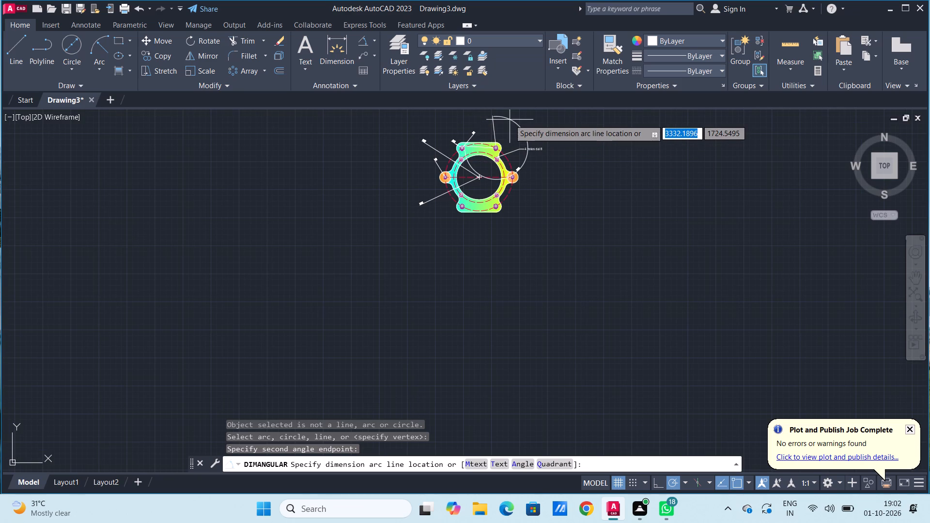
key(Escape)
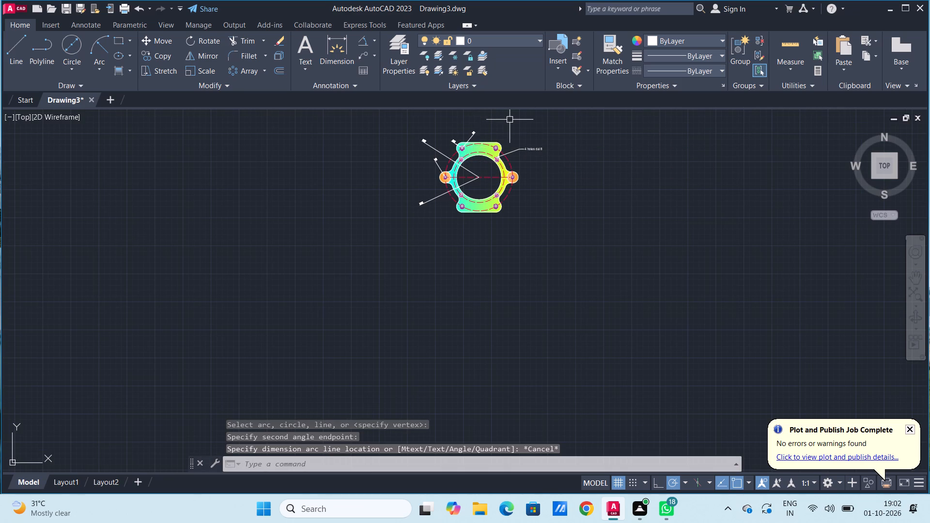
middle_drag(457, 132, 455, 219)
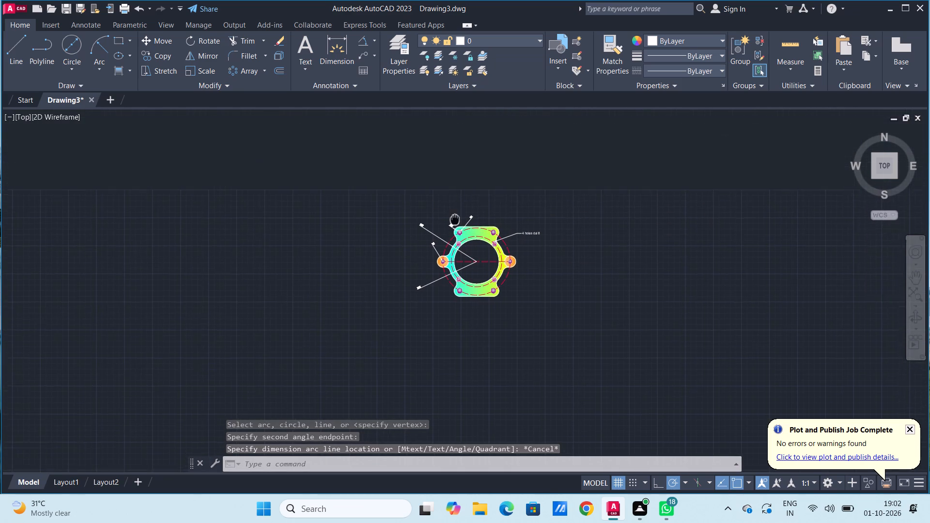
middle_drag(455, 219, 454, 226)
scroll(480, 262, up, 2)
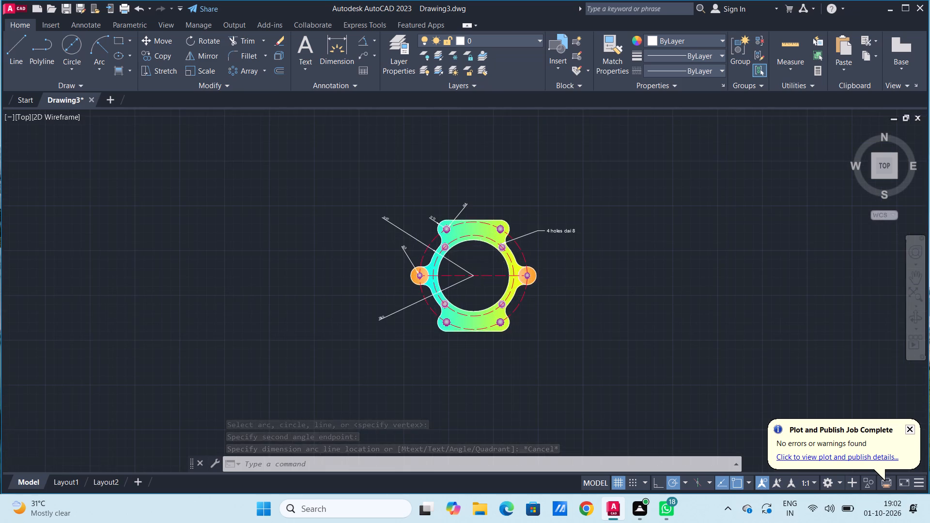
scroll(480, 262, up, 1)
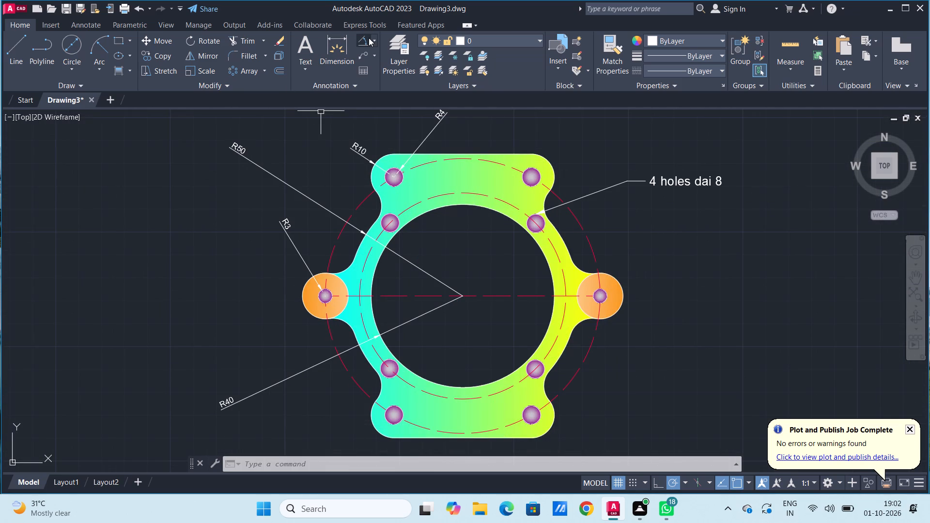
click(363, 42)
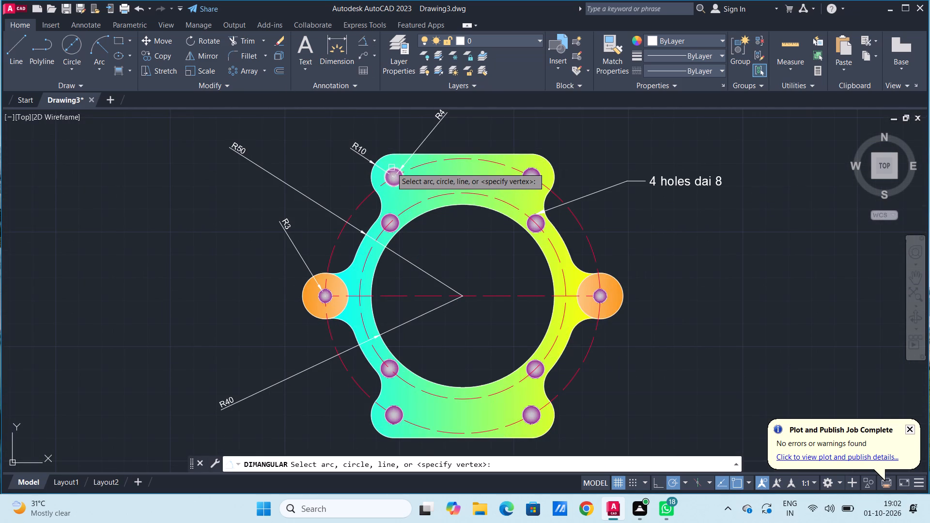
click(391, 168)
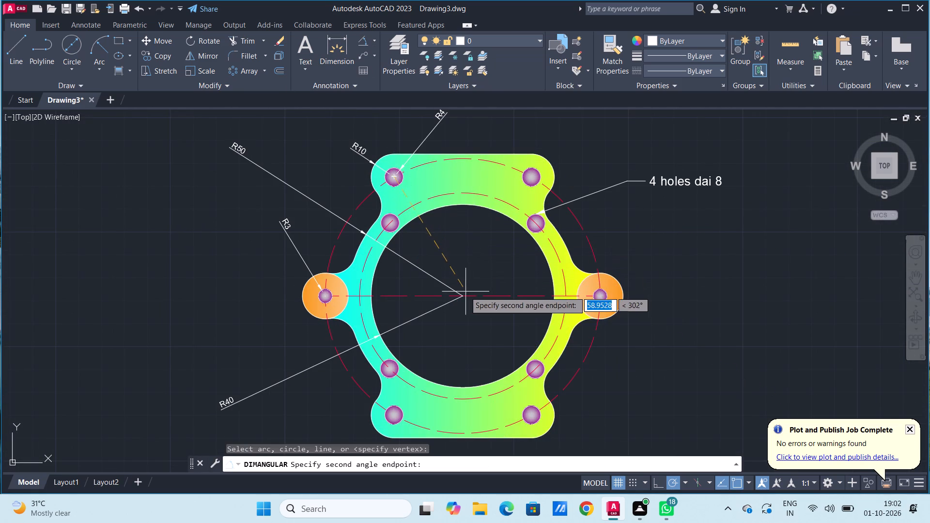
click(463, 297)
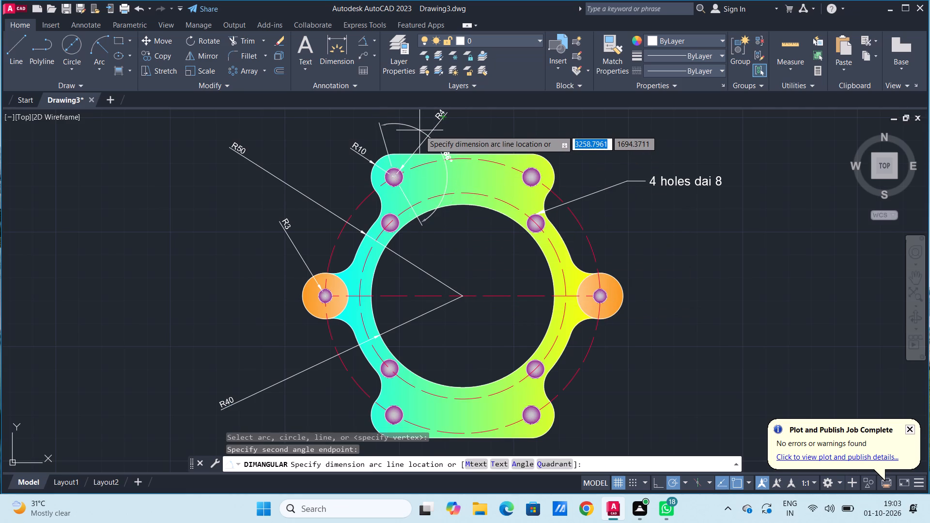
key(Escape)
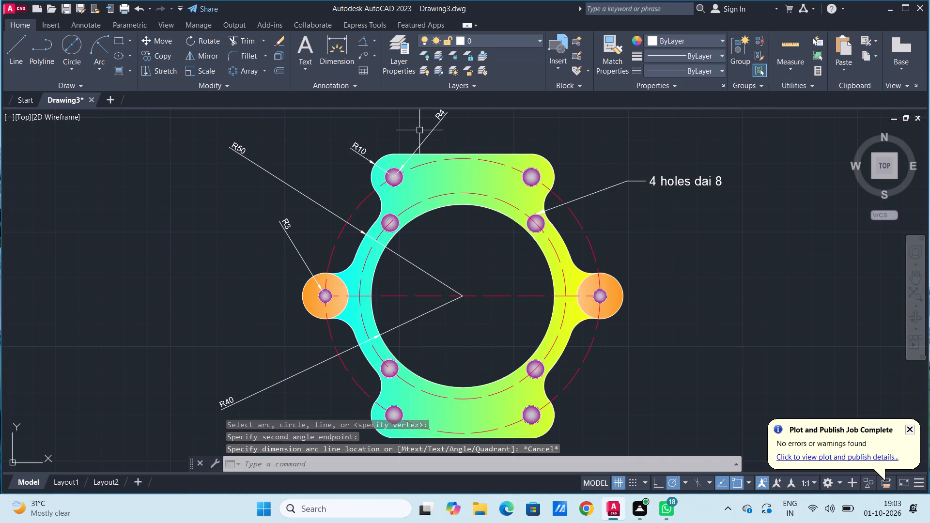
Draw a vertical centreline on Layer1 through the flange centre, extending past the flange's bottom and top edges.
click(536, 39)
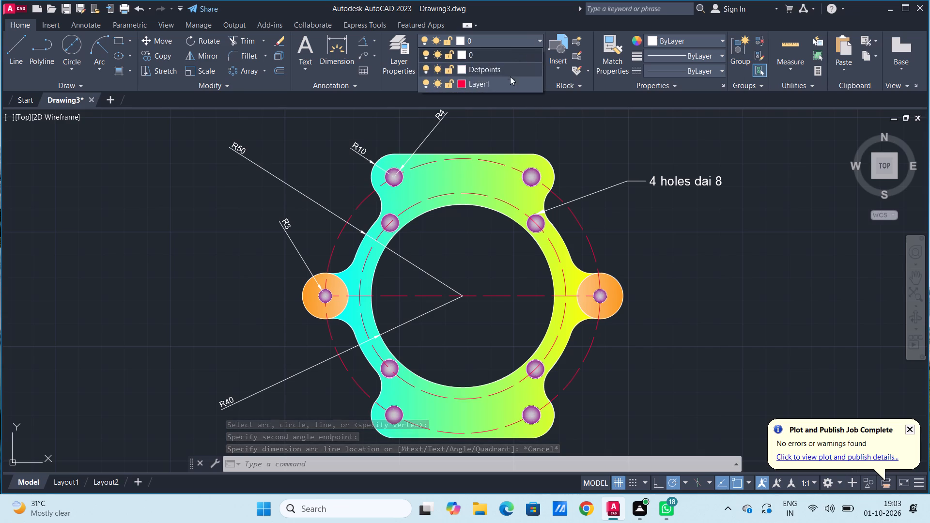
click(508, 83)
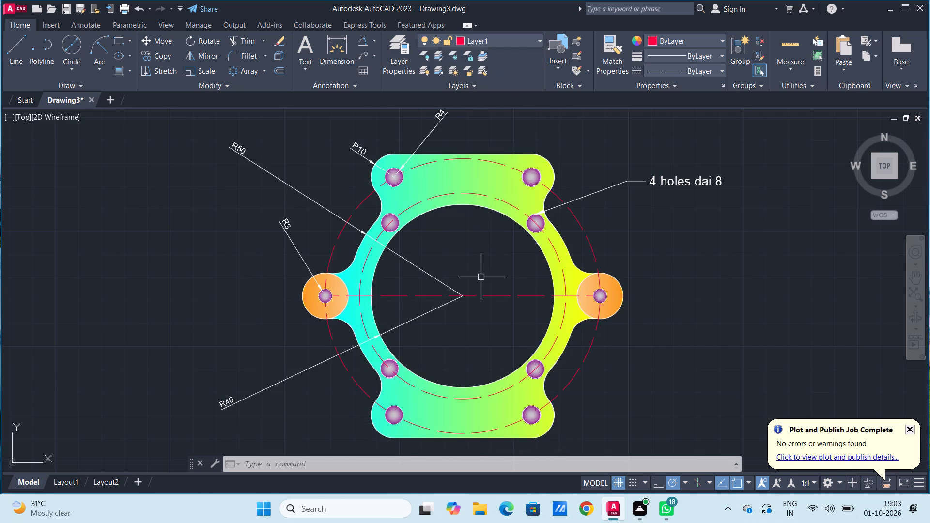
scroll(481, 278, up, 2)
scroll(481, 278, down, 3)
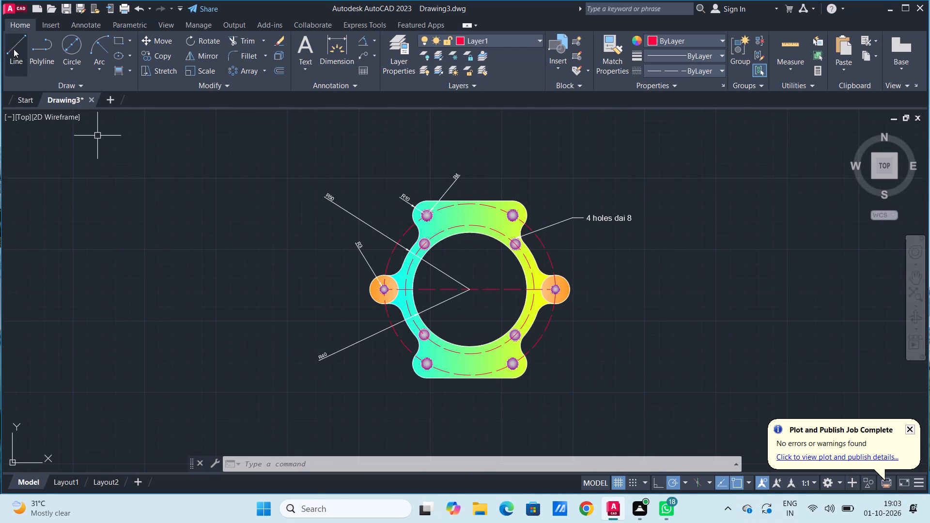
click(14, 49)
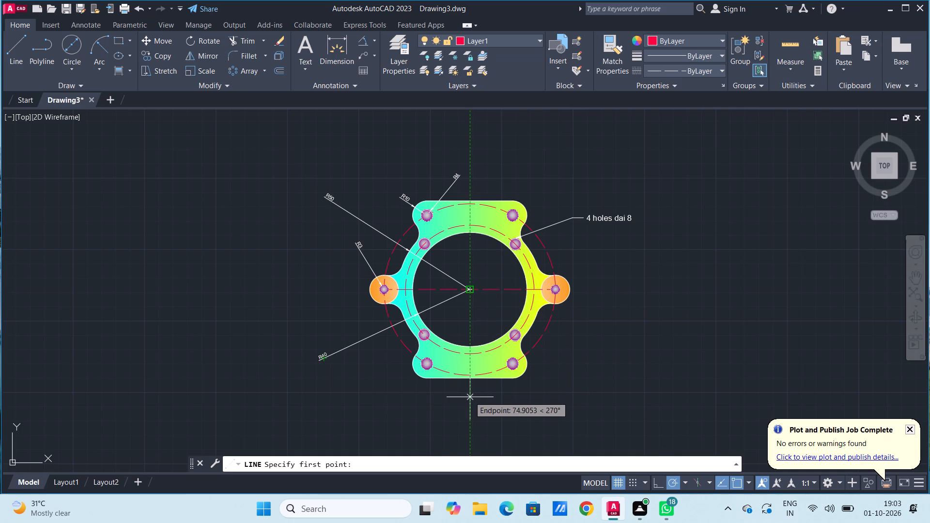
click(470, 397)
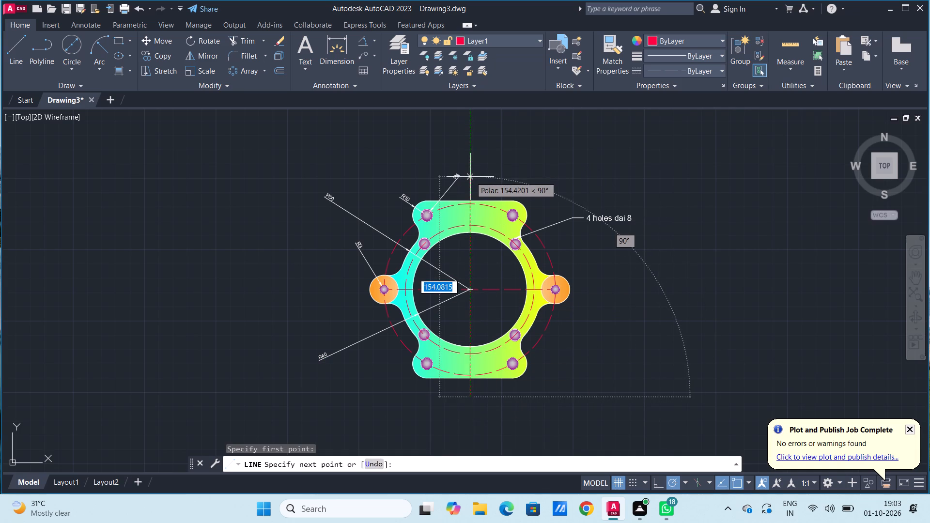
click(470, 163)
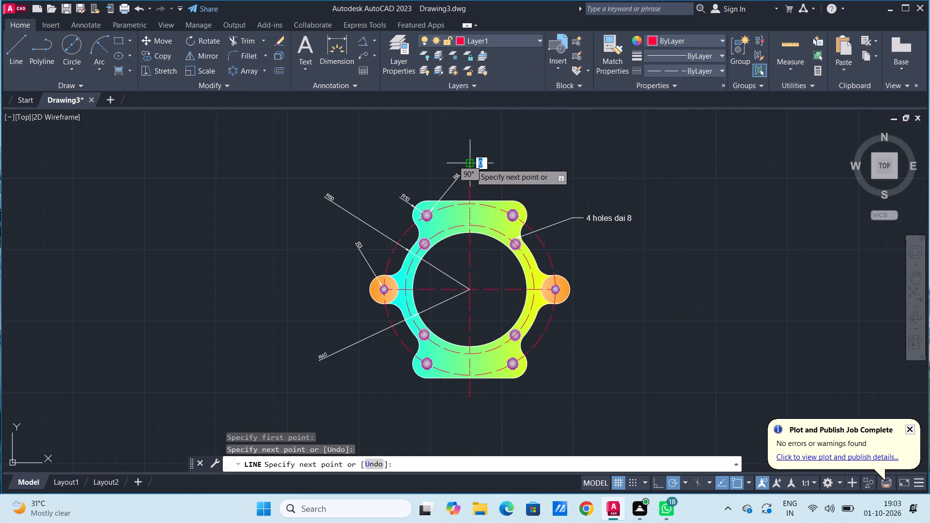
key(Escape)
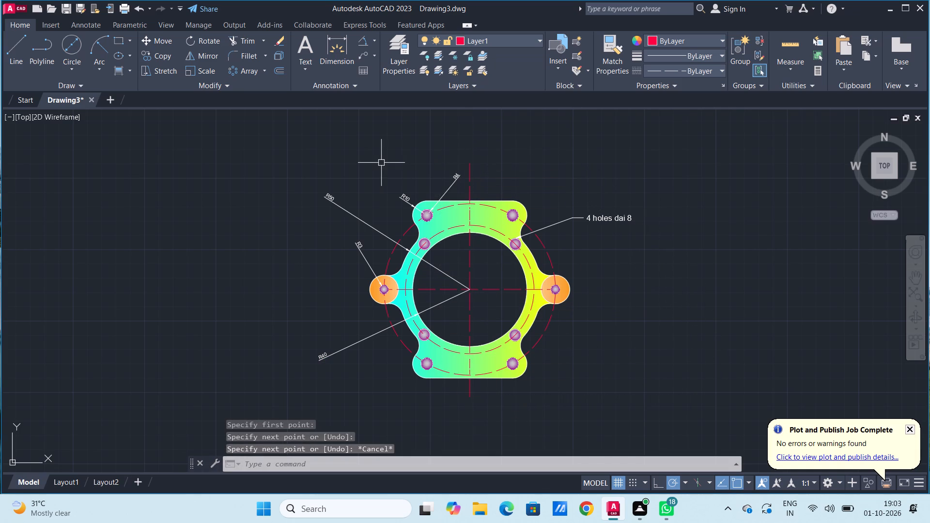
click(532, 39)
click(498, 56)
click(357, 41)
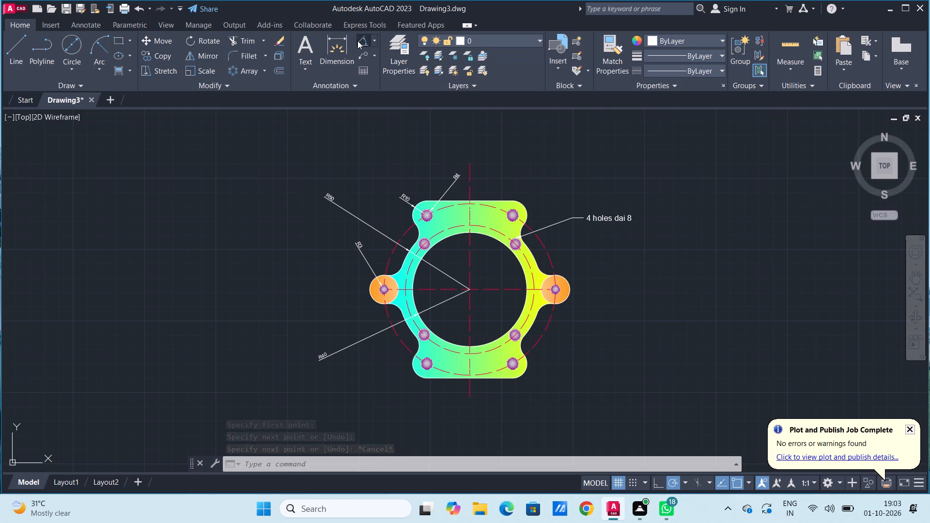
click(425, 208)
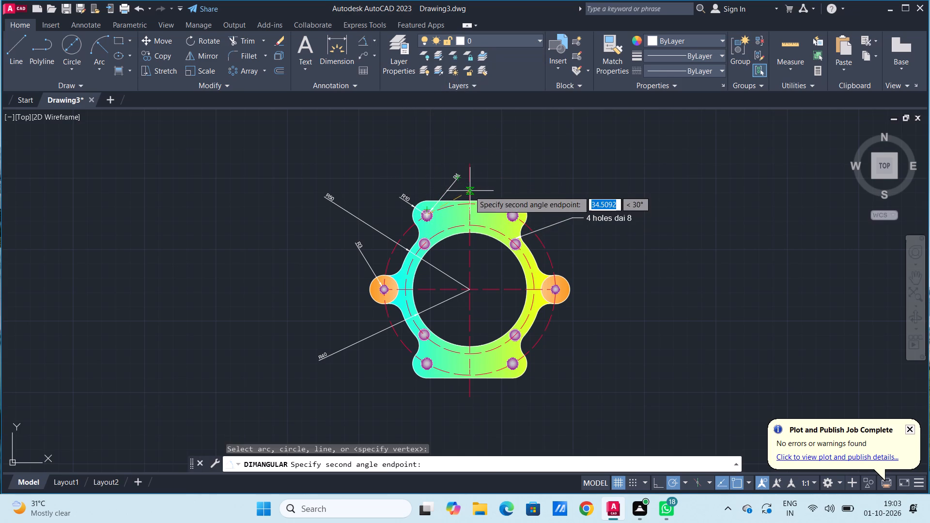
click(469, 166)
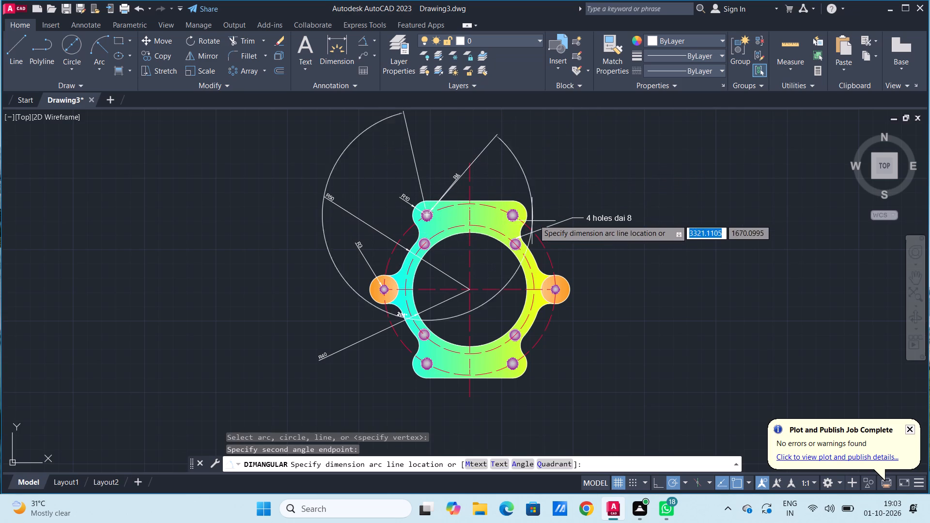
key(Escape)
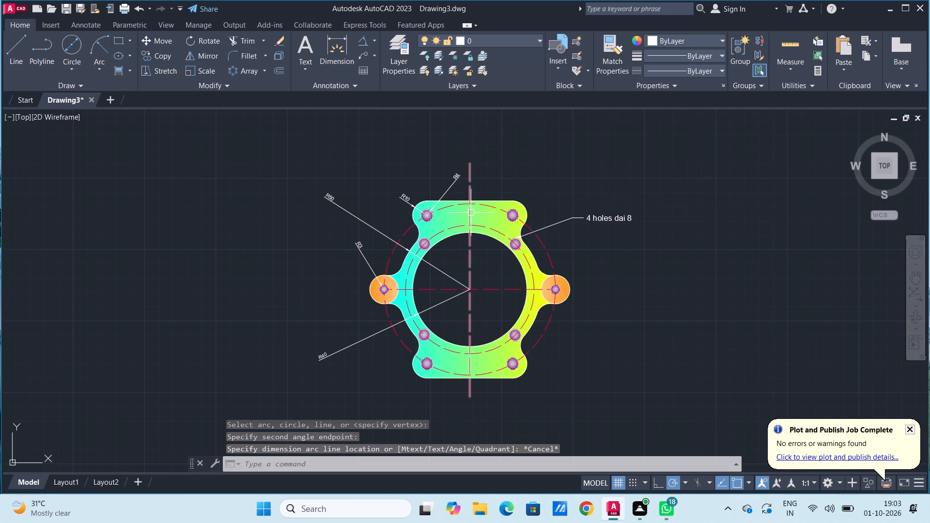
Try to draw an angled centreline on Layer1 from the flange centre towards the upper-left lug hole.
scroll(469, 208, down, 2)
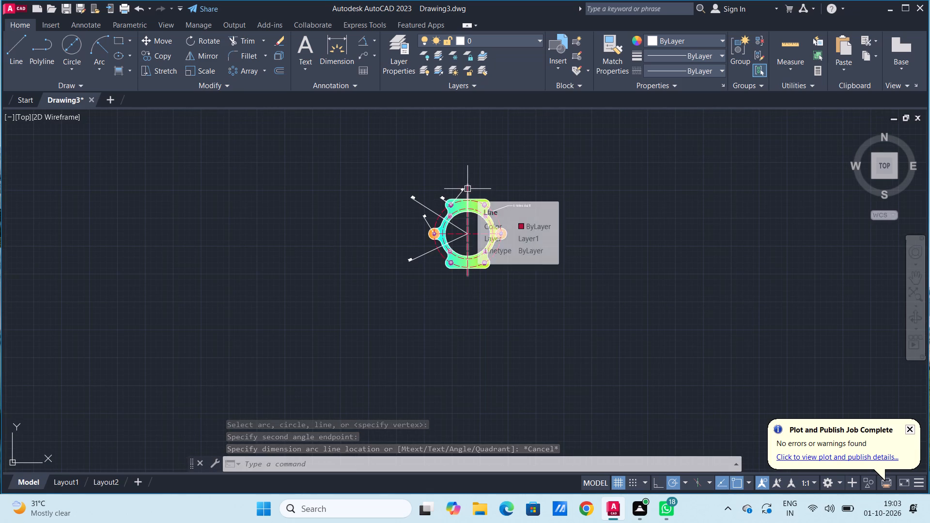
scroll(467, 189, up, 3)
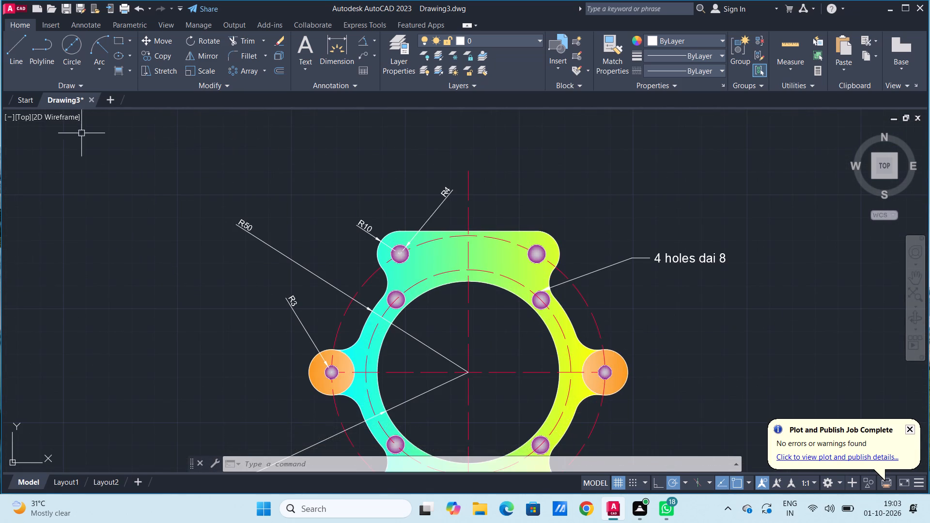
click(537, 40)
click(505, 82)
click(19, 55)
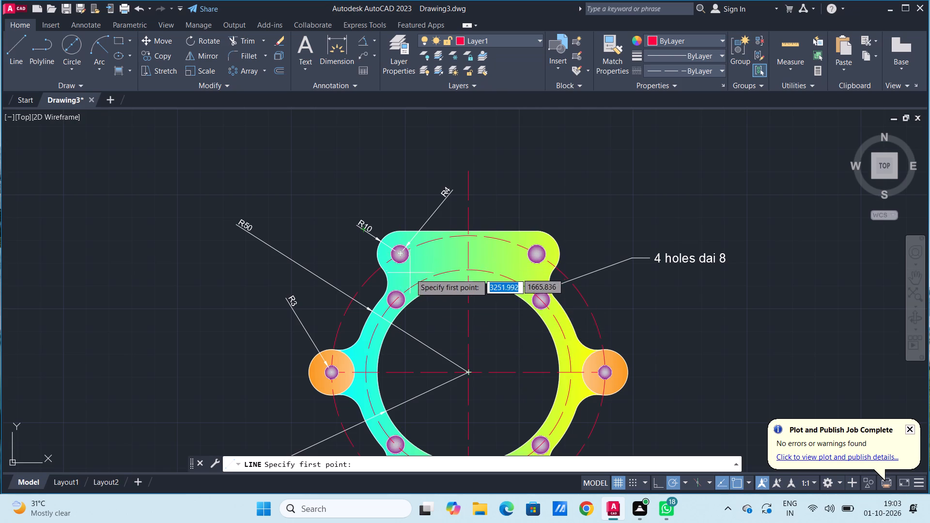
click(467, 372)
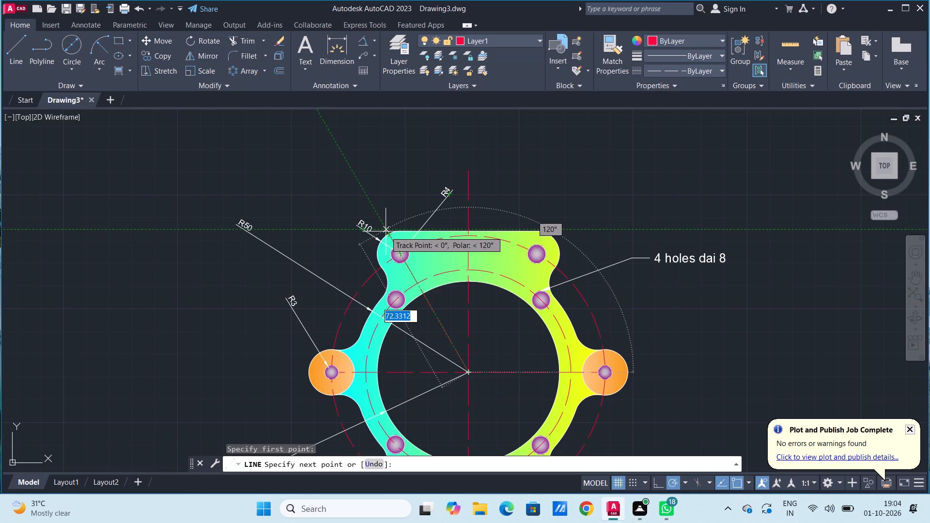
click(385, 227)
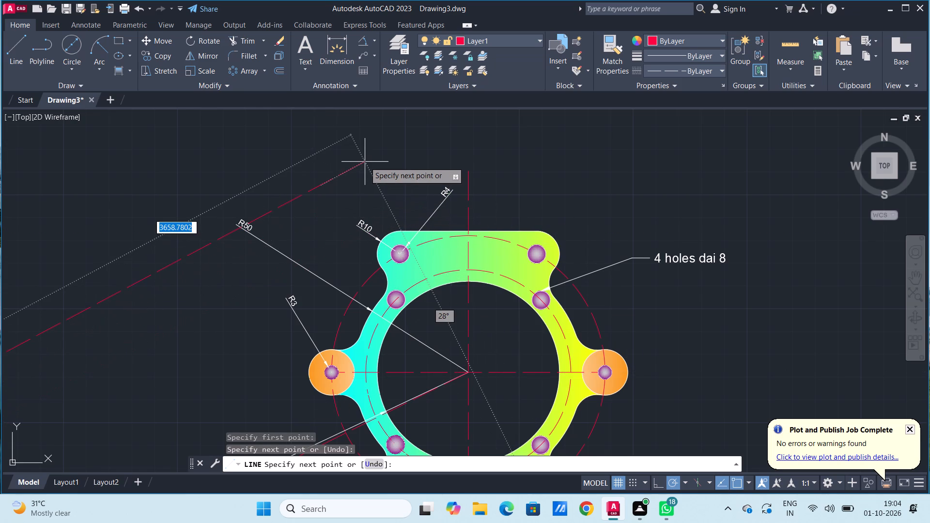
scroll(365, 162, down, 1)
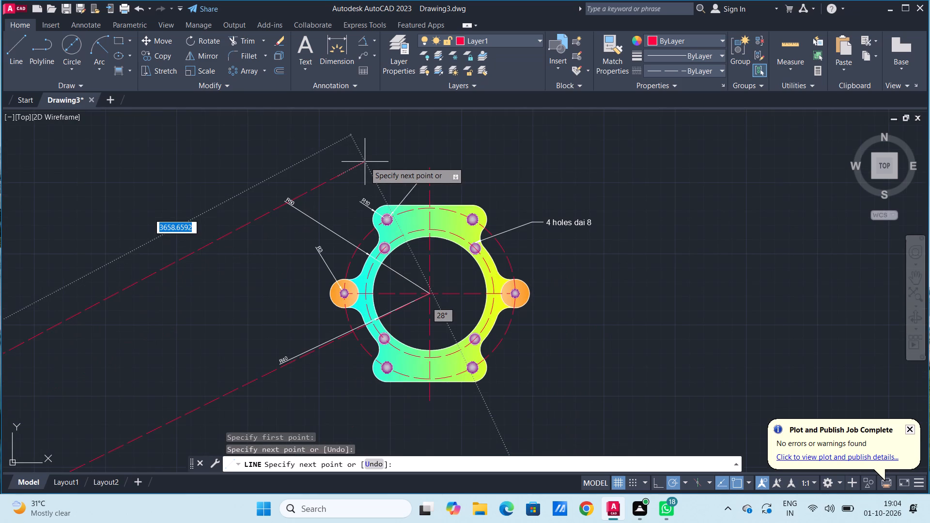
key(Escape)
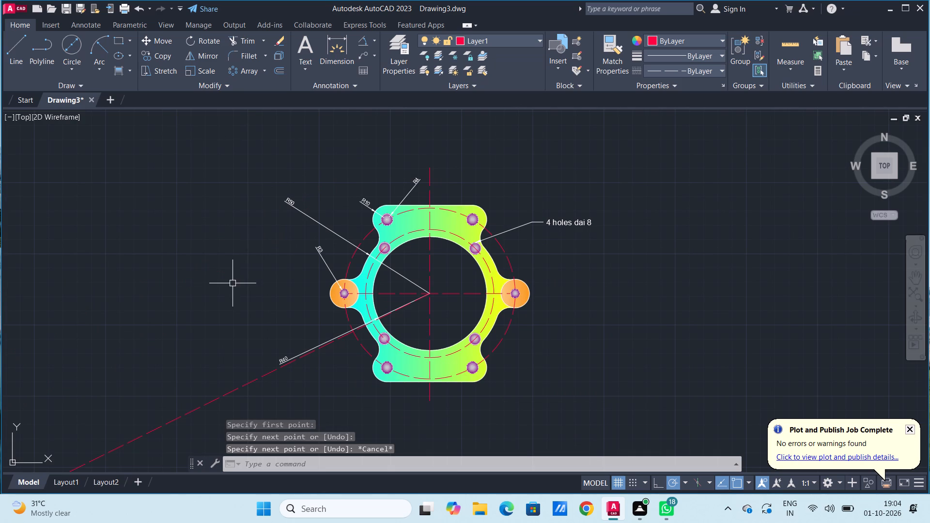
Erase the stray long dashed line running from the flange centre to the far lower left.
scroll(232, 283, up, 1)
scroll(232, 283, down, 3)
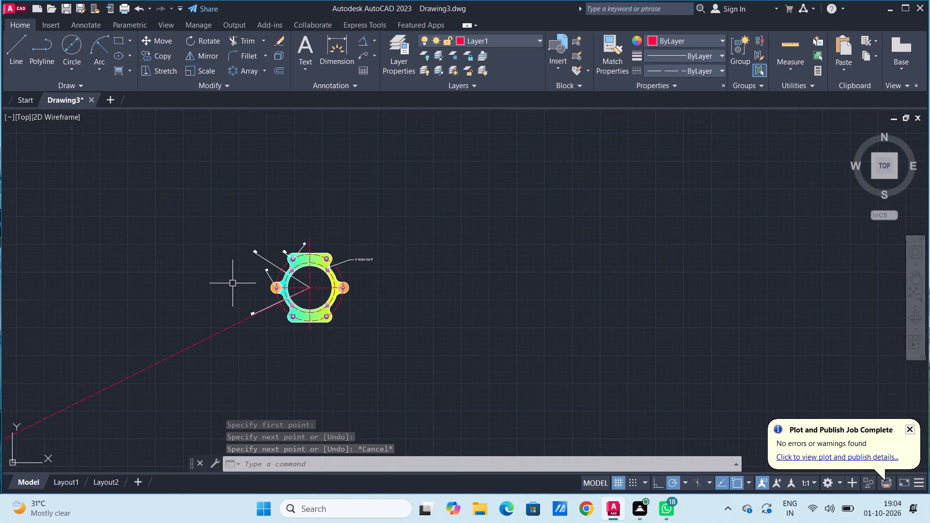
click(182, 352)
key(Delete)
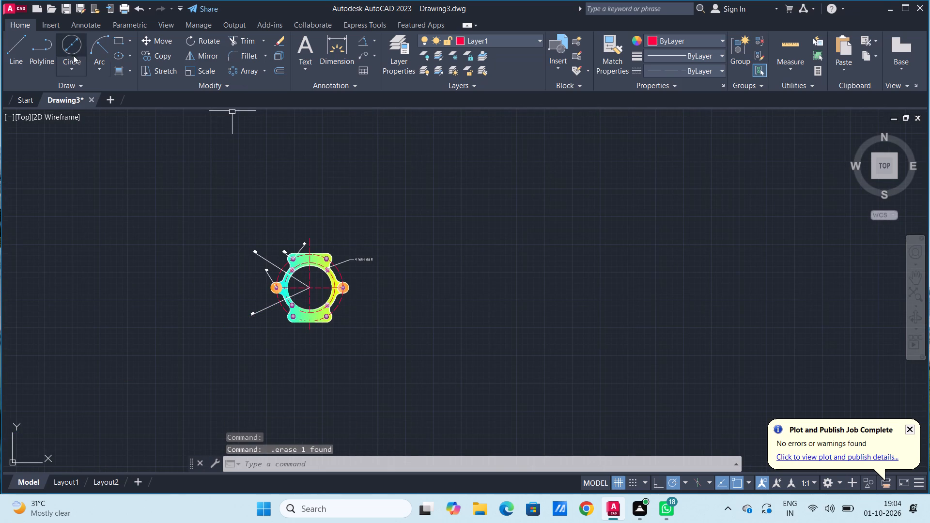
Draw a centreline from the flange centre through the upper-left lug hole, ending beyond the lug.
click(15, 53)
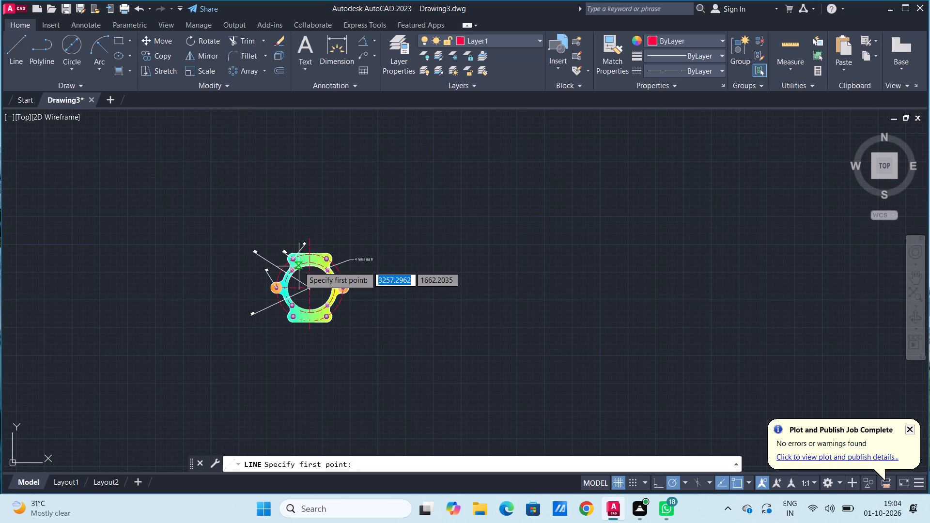
scroll(299, 266, down, 2)
scroll(299, 266, up, 5)
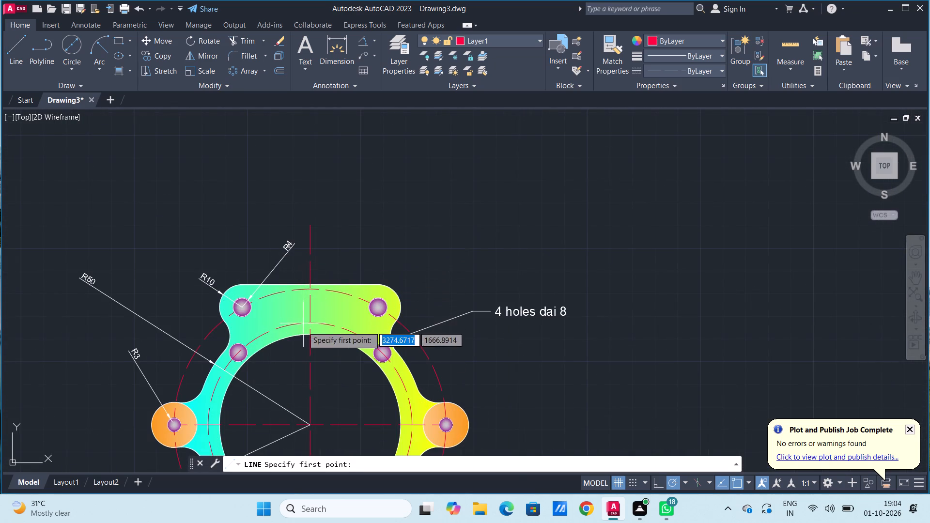
click(310, 424)
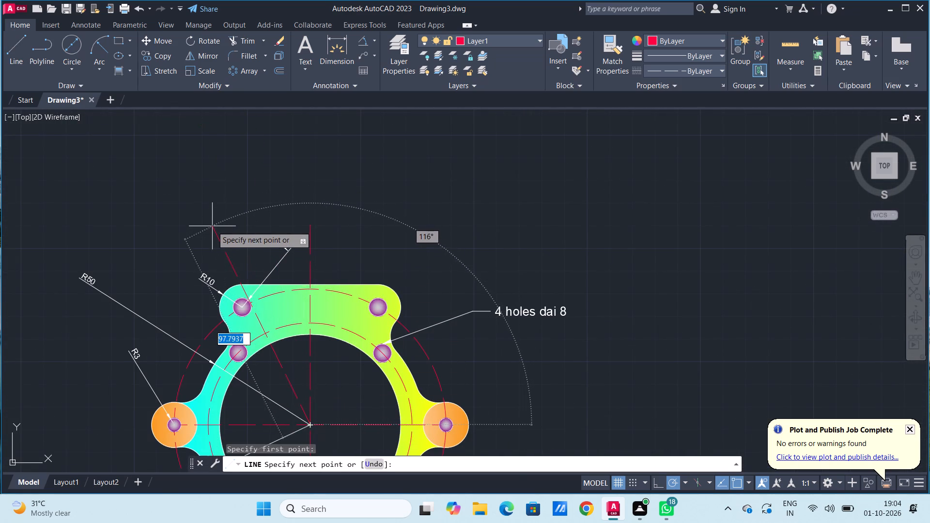
click(201, 234)
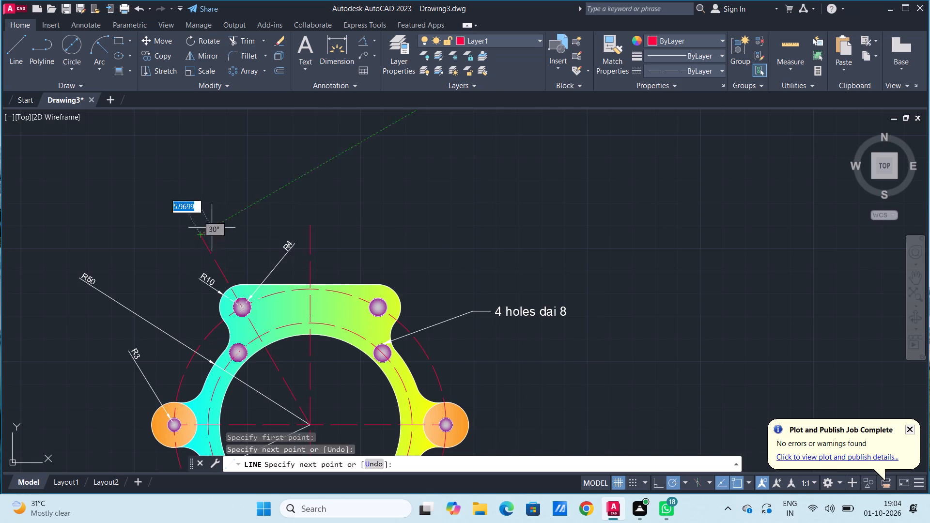
key(Escape)
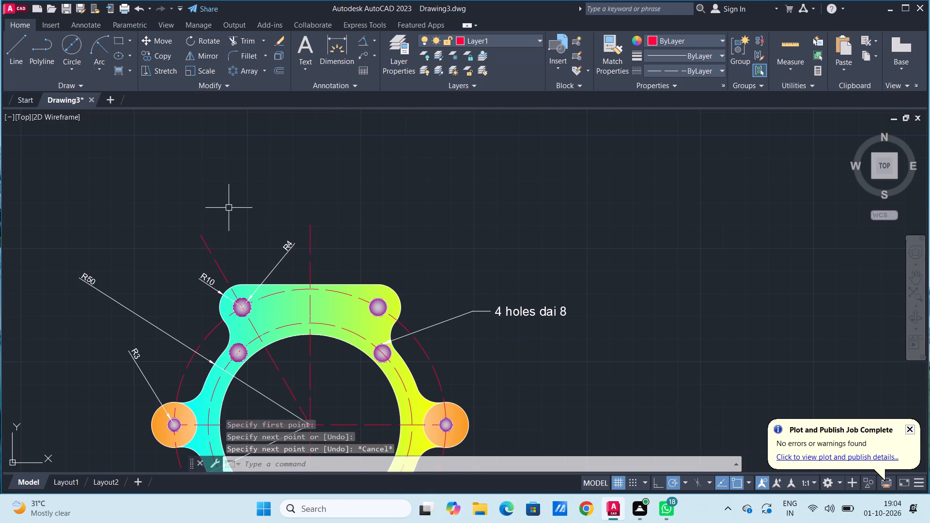
Draw a centreline from the flange centre through the upper-right lug hole, ending beyond the lug.
scroll(229, 208, down, 1)
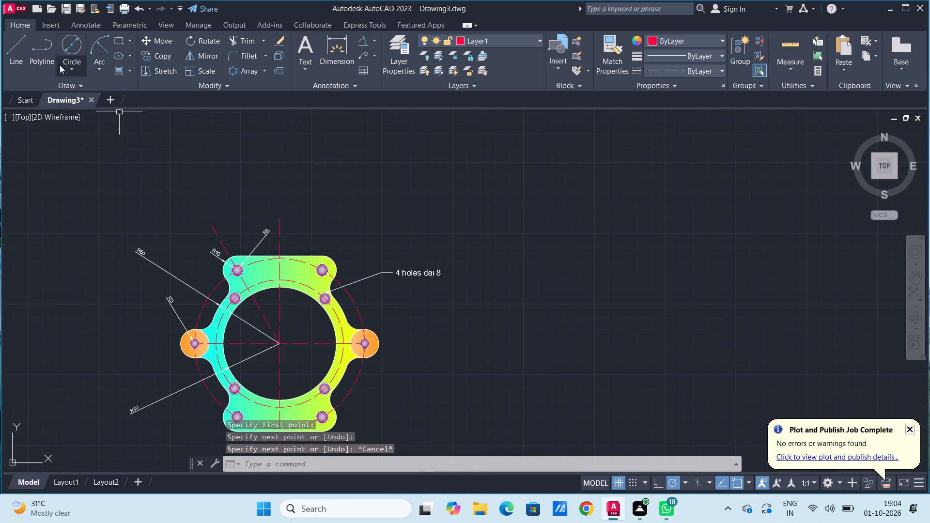
click(20, 54)
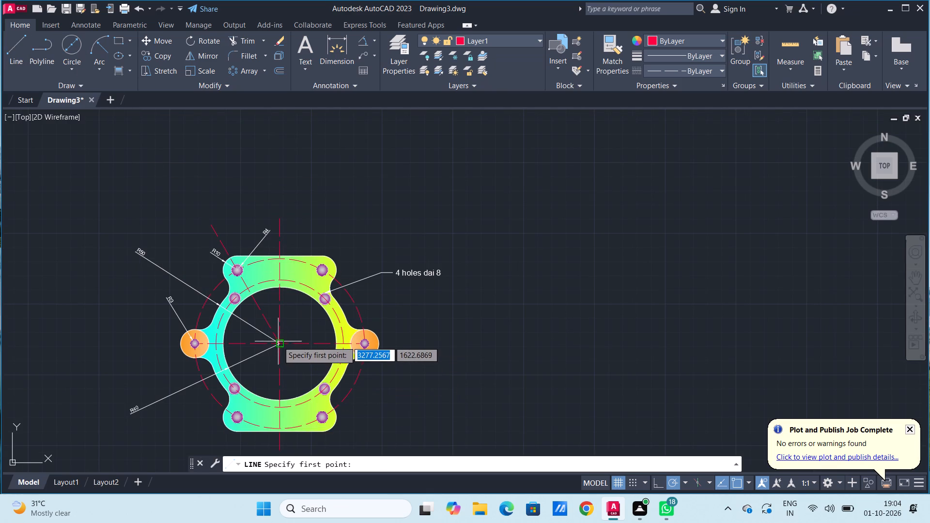
click(278, 341)
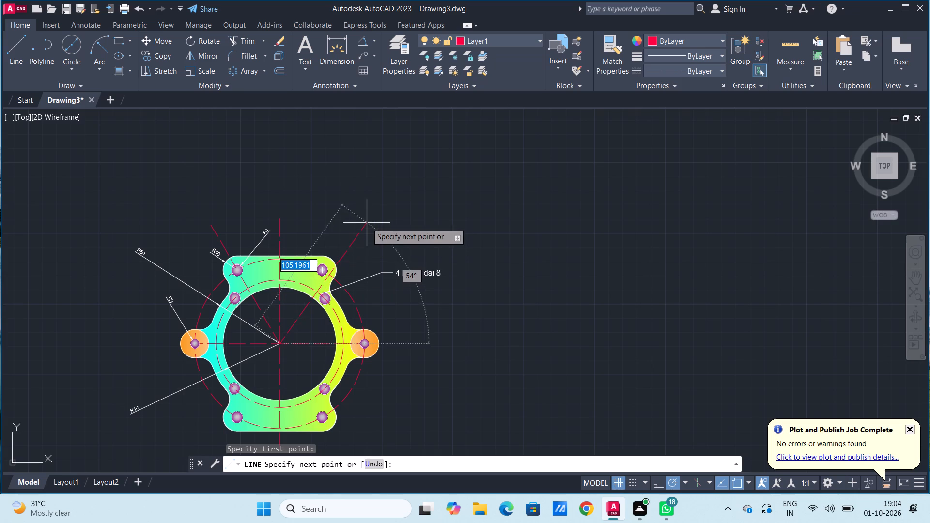
click(356, 213)
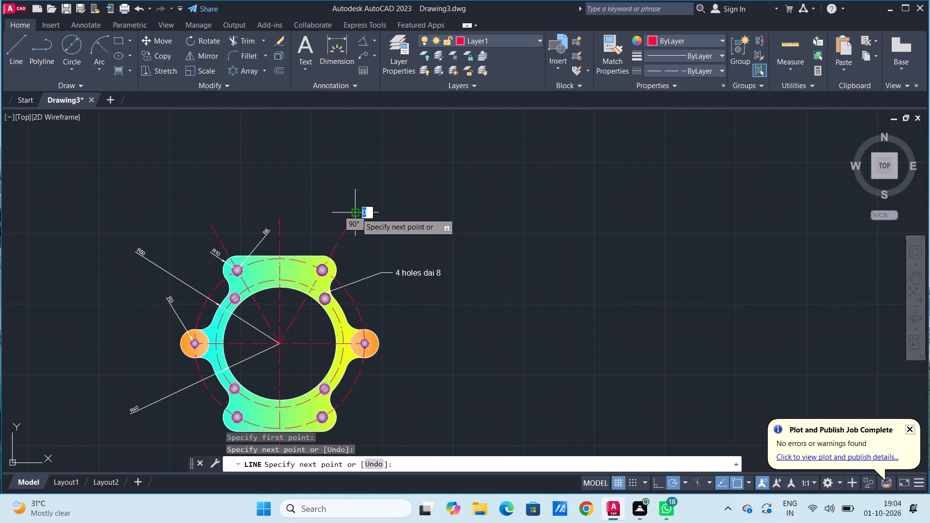
key(Escape)
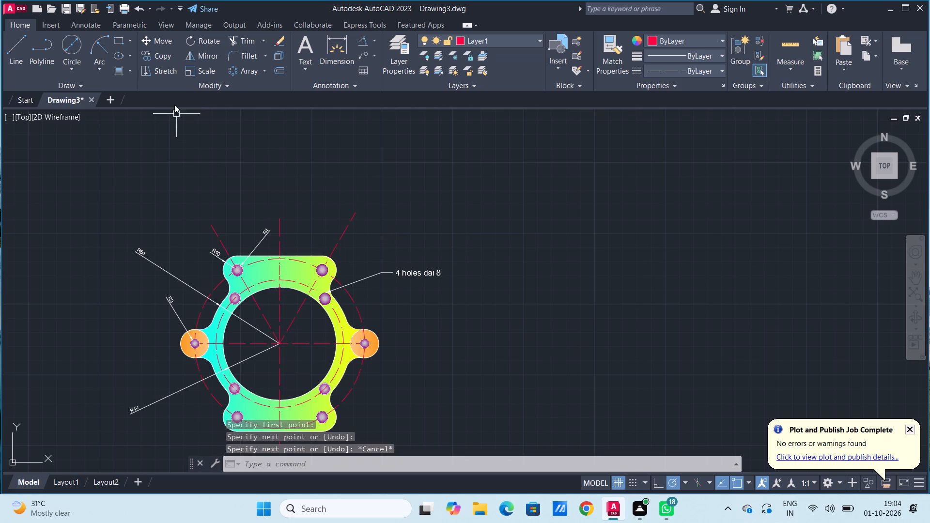
Trim the two angled centrelines beyond the upper lugs and inside the central bore, keeping only the portions across the flange.
click(229, 39)
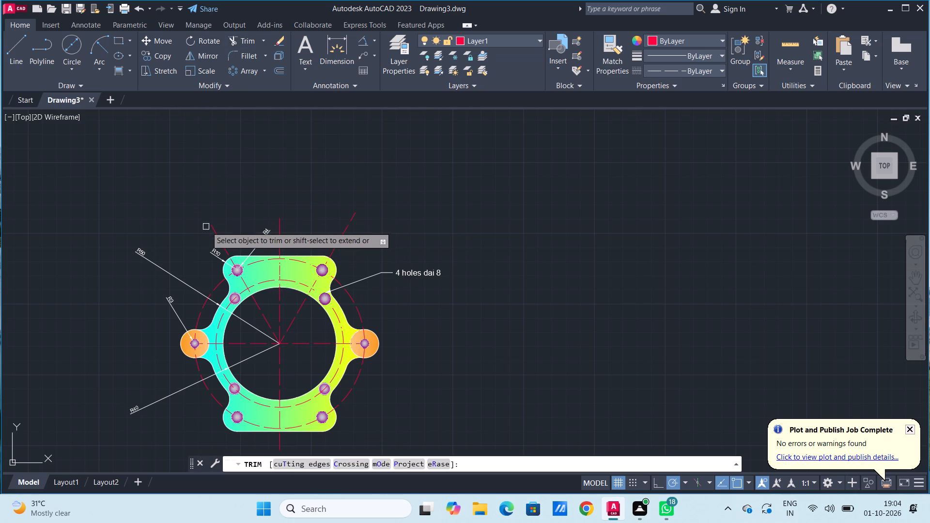
click(210, 230)
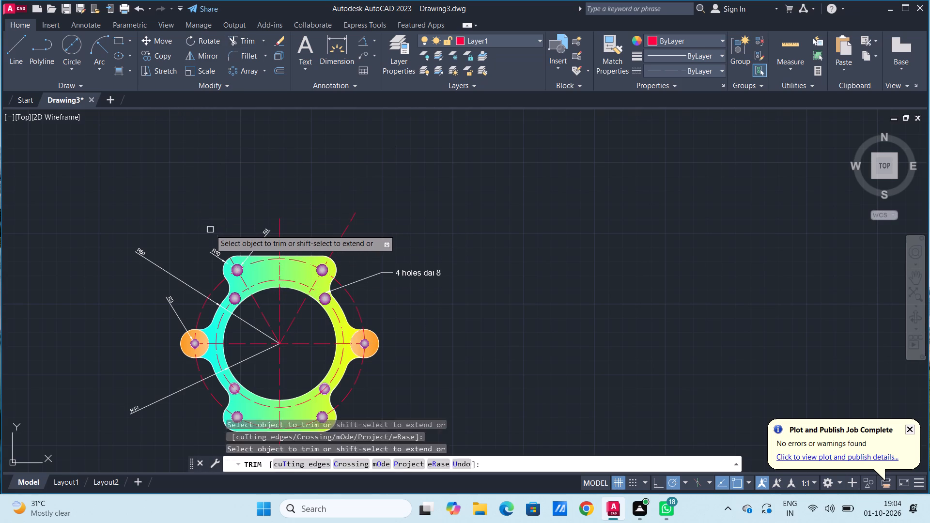
click(346, 229)
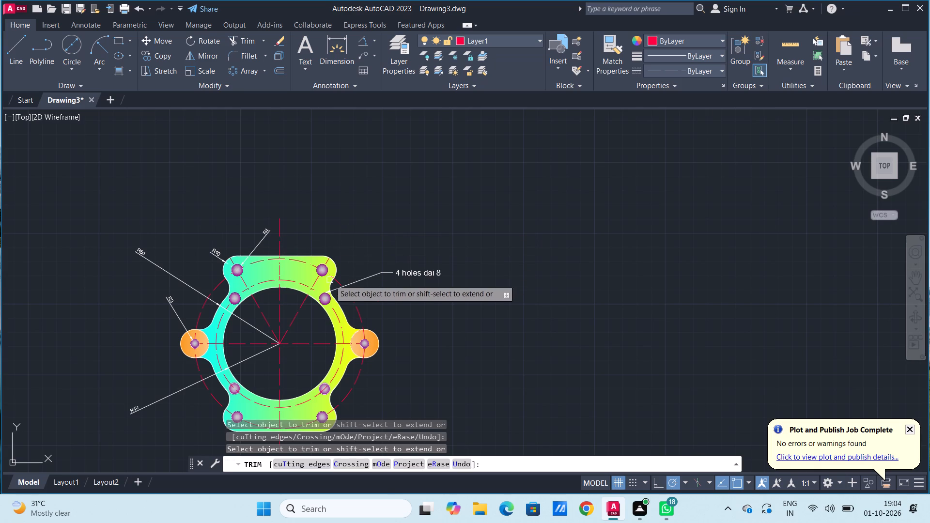
click(296, 312)
click(267, 318)
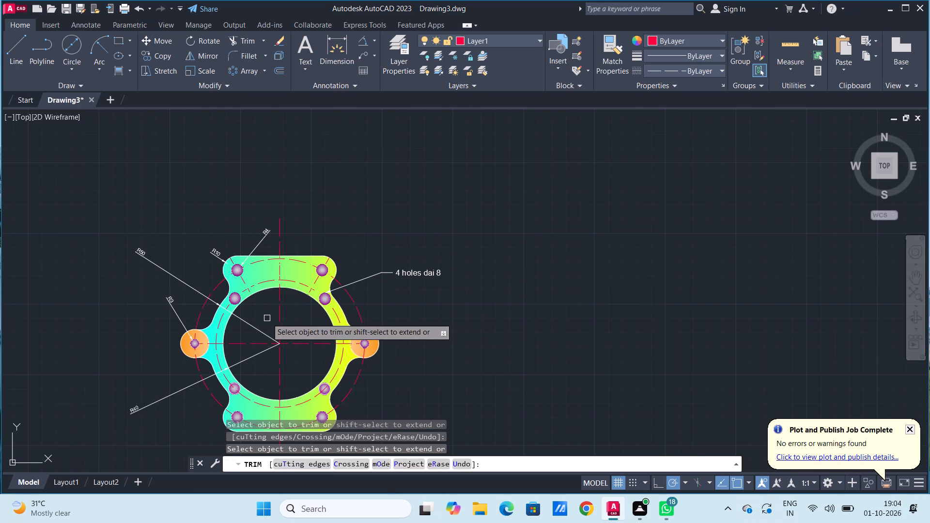
key(Escape)
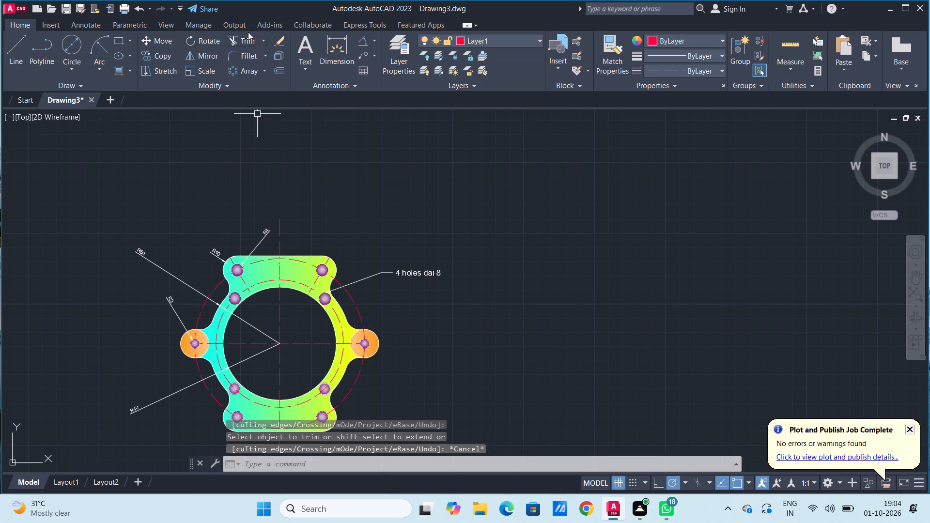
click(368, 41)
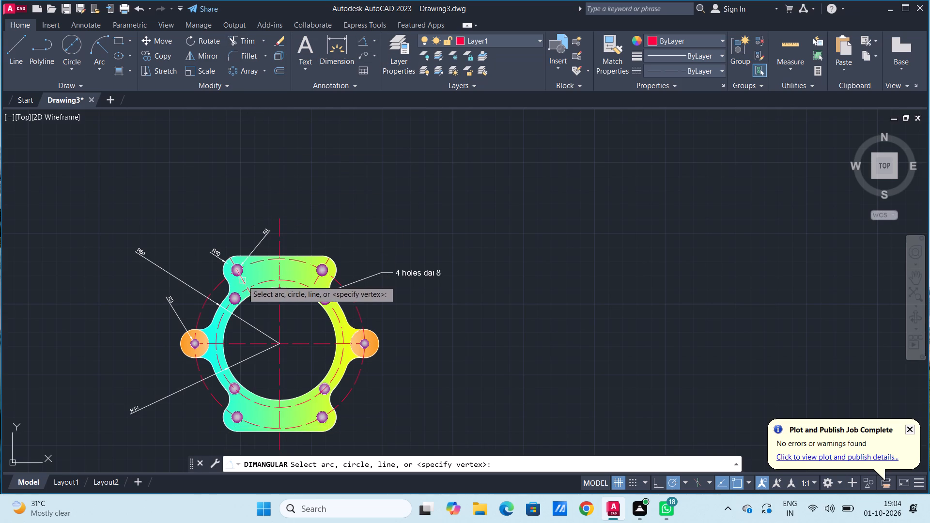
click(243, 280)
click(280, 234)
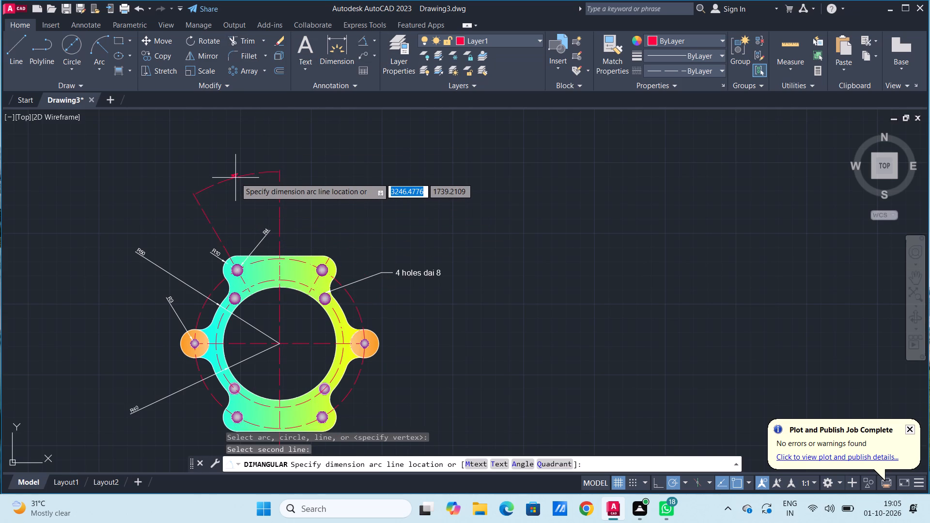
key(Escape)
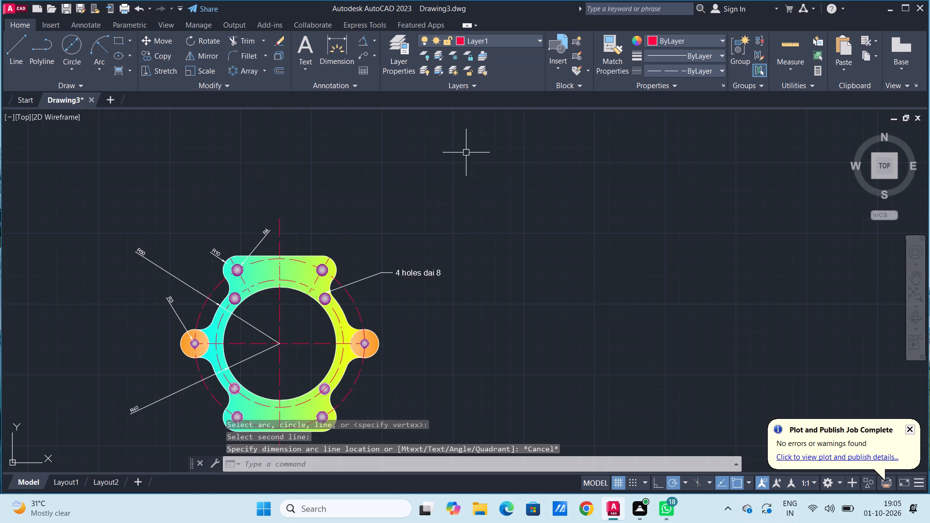
Make layer 0 current and add an angular dimension above the flange between the upper-left angled centreline and the vertical centreline.
click(539, 40)
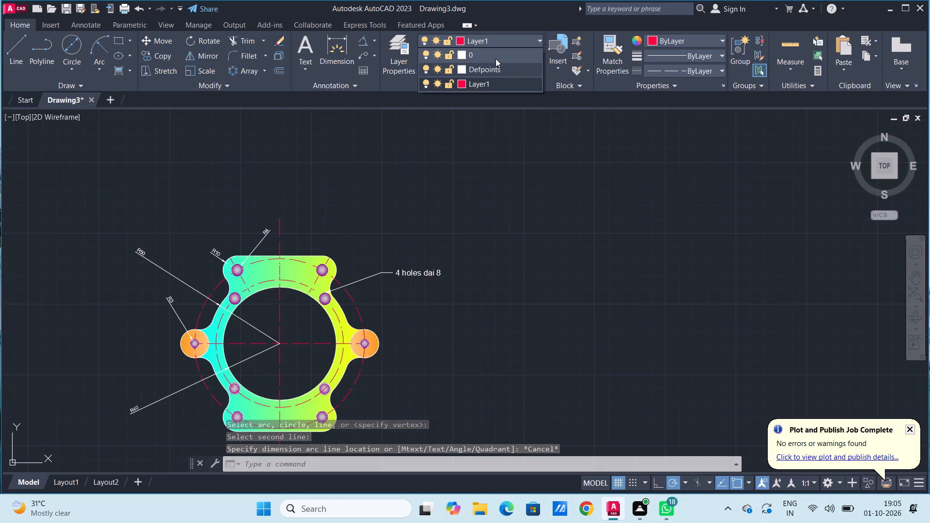
click(495, 56)
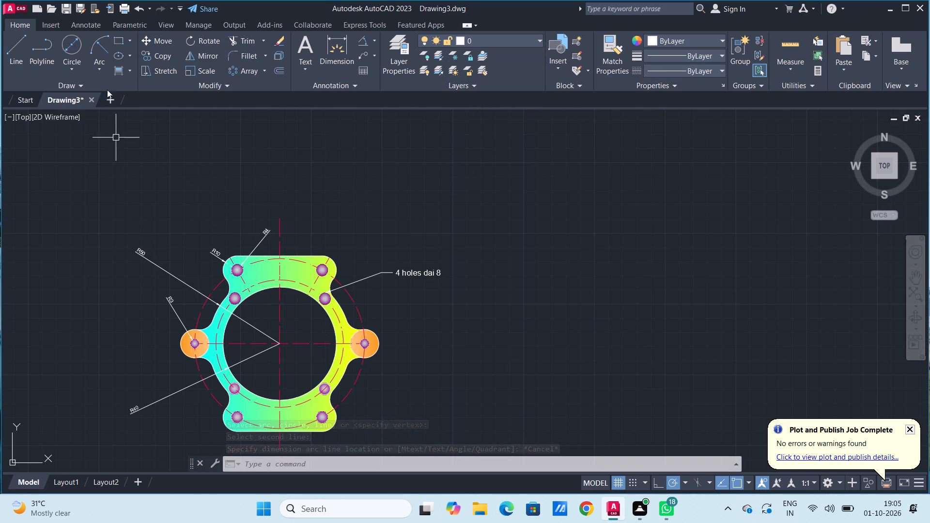
click(362, 40)
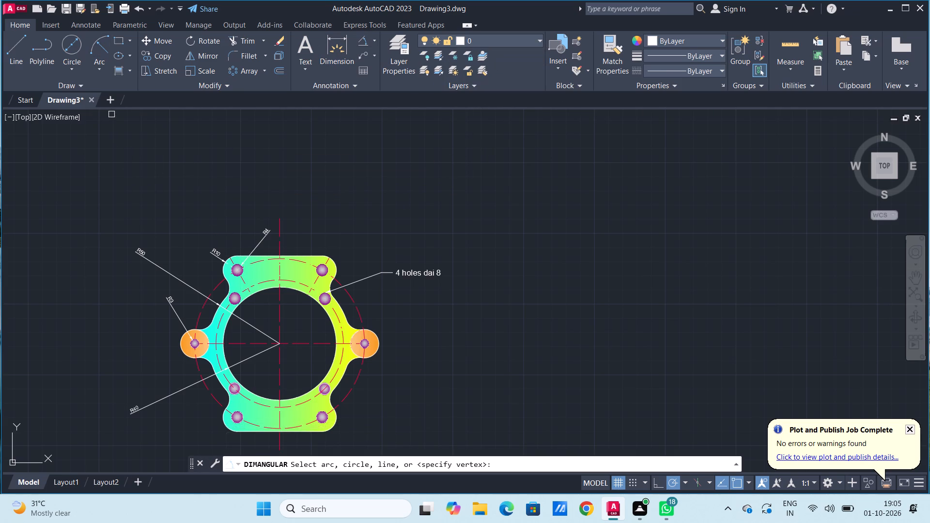
click(244, 281)
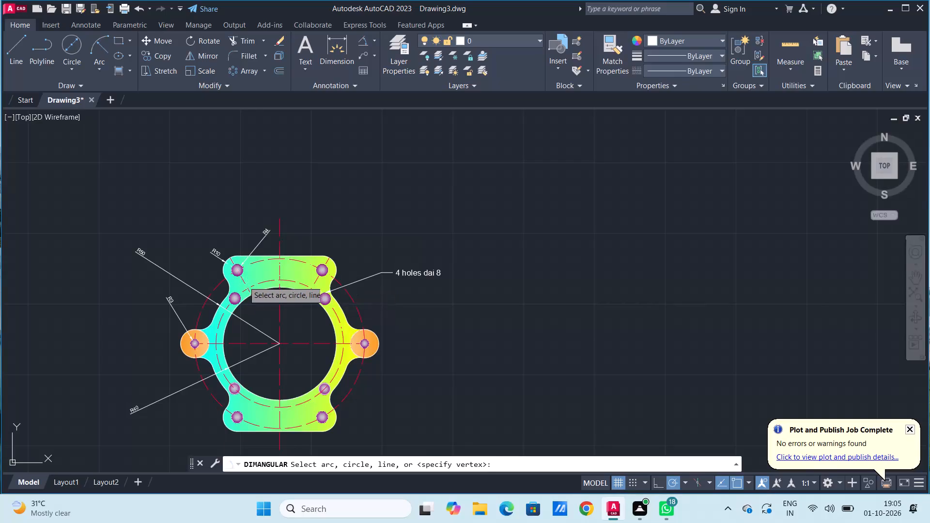
click(280, 234)
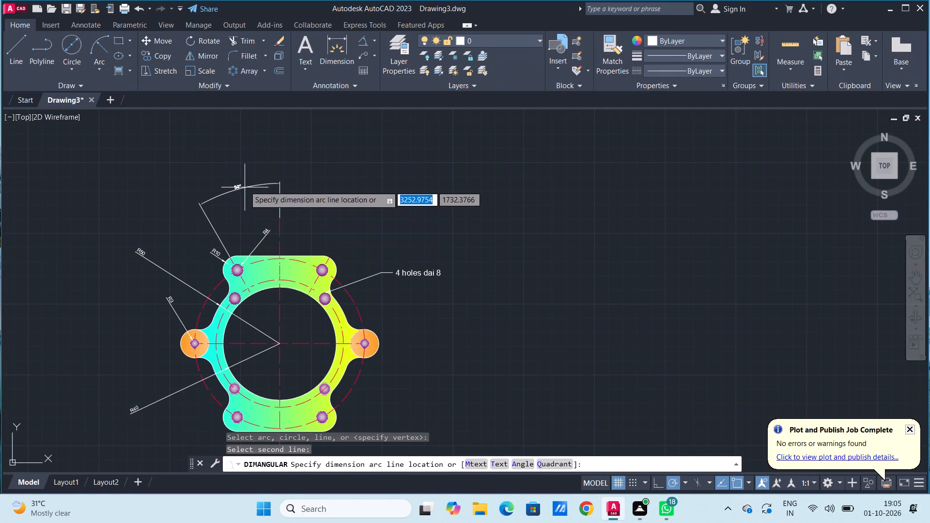
click(237, 177)
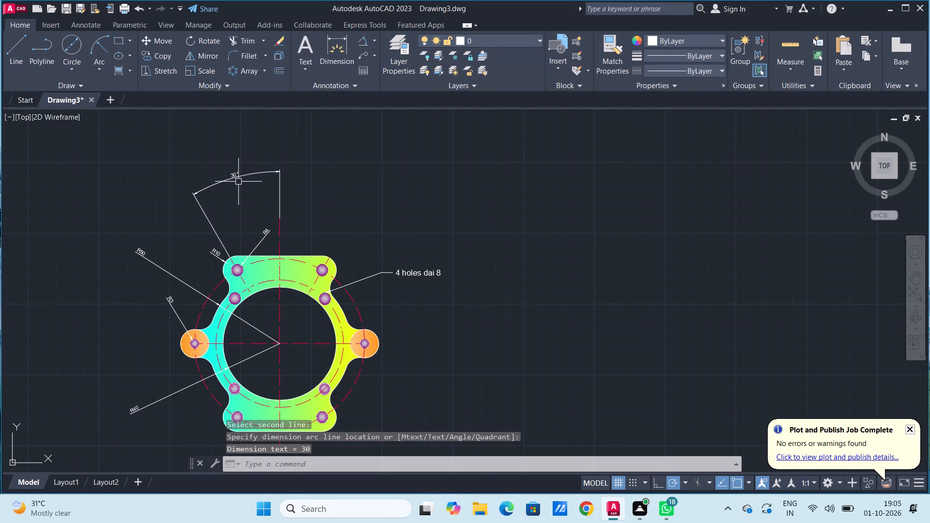
Add an angular dimension above the flange between the vertical centreline and the upper-right angled centreline.
click(364, 41)
click(278, 246)
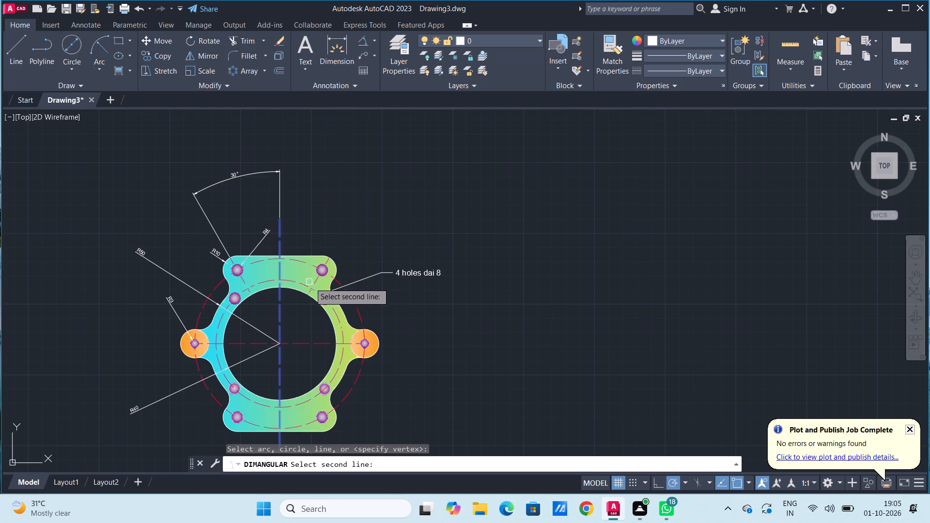
click(315, 285)
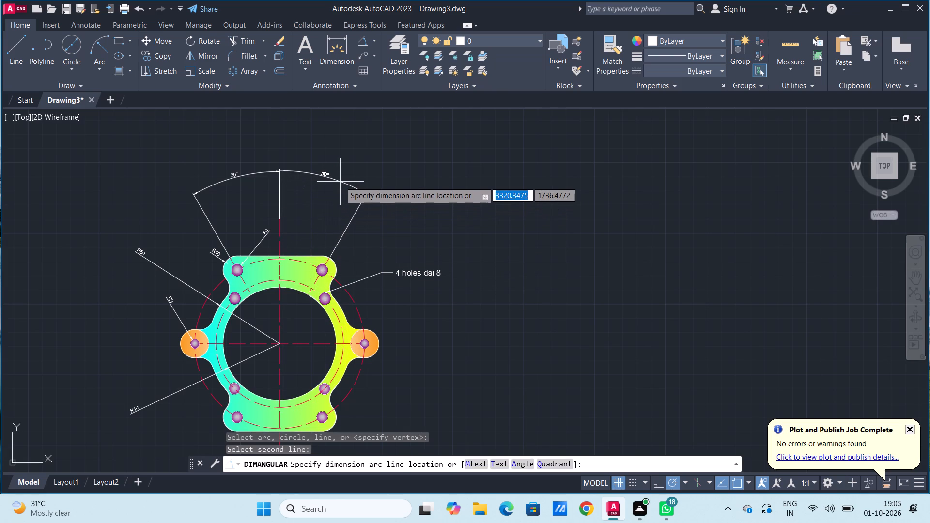
click(340, 184)
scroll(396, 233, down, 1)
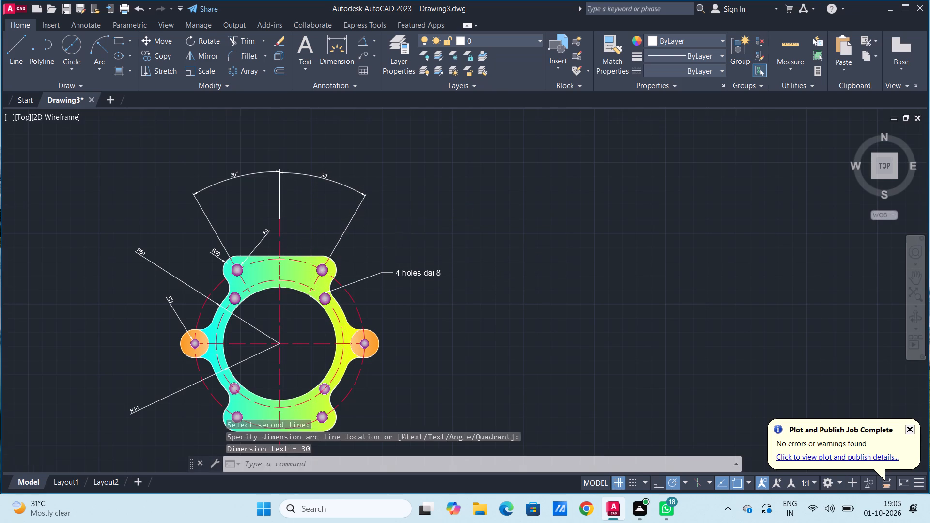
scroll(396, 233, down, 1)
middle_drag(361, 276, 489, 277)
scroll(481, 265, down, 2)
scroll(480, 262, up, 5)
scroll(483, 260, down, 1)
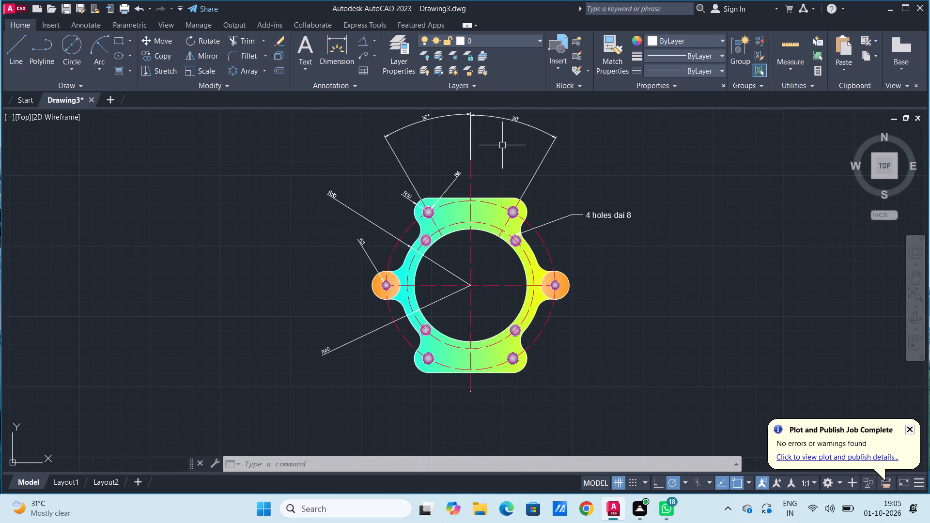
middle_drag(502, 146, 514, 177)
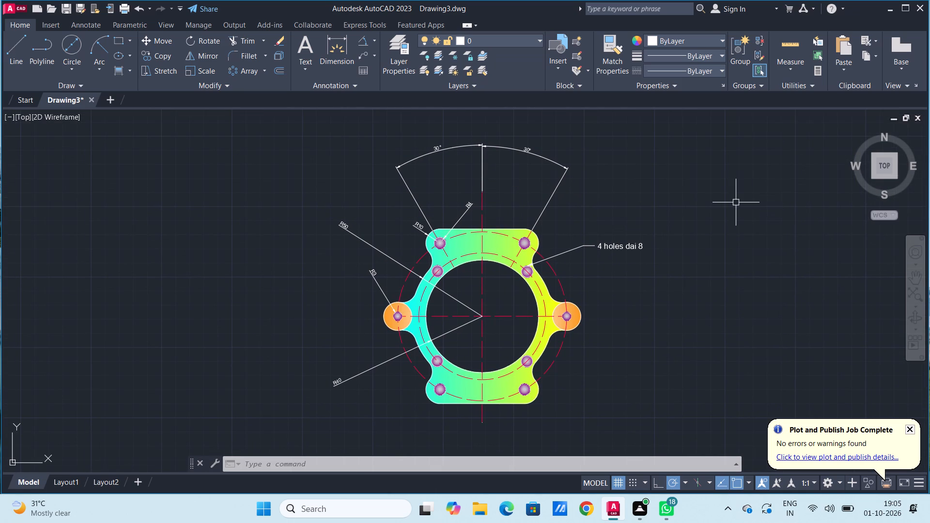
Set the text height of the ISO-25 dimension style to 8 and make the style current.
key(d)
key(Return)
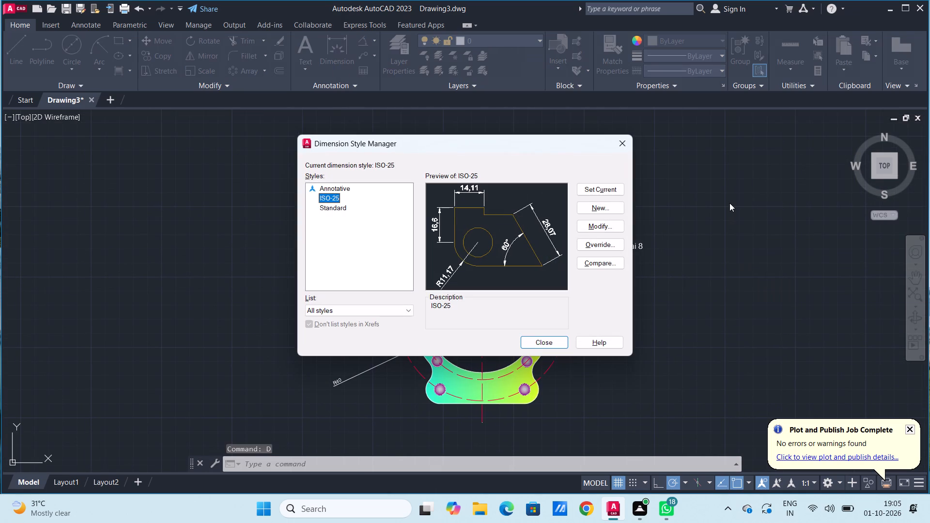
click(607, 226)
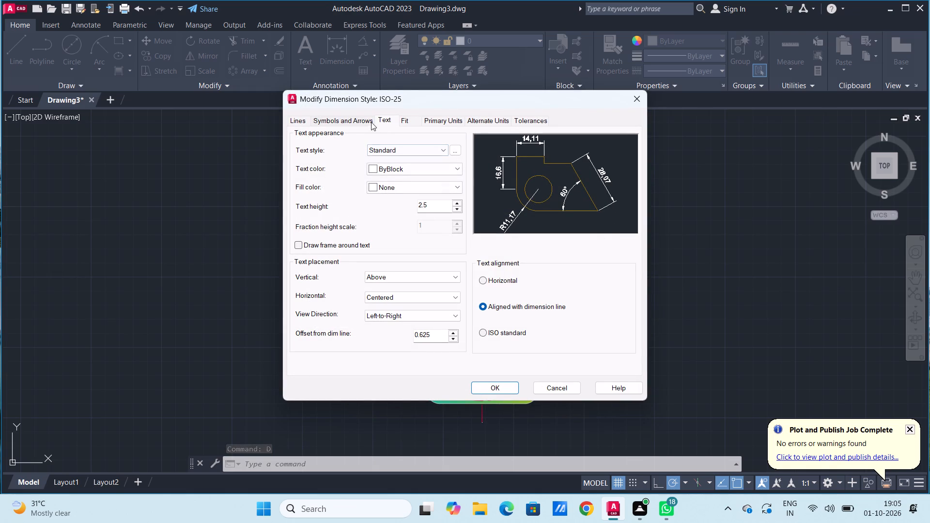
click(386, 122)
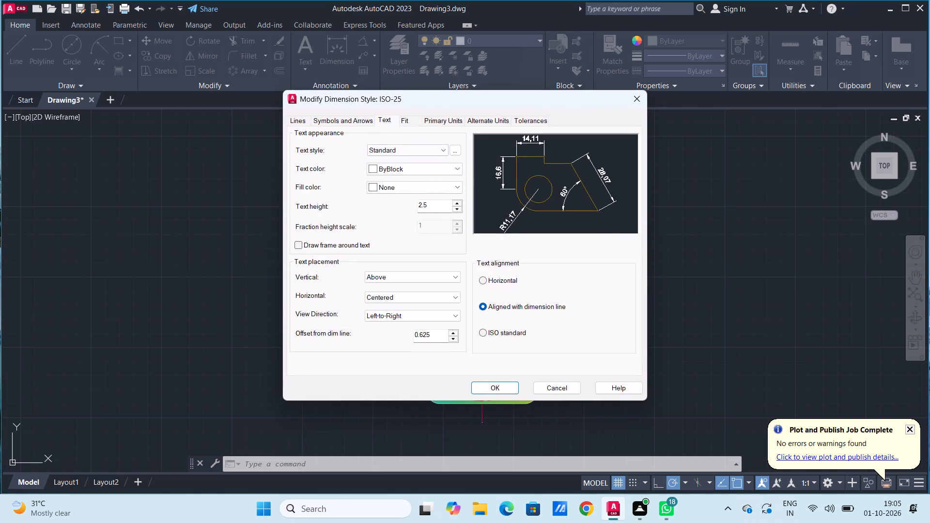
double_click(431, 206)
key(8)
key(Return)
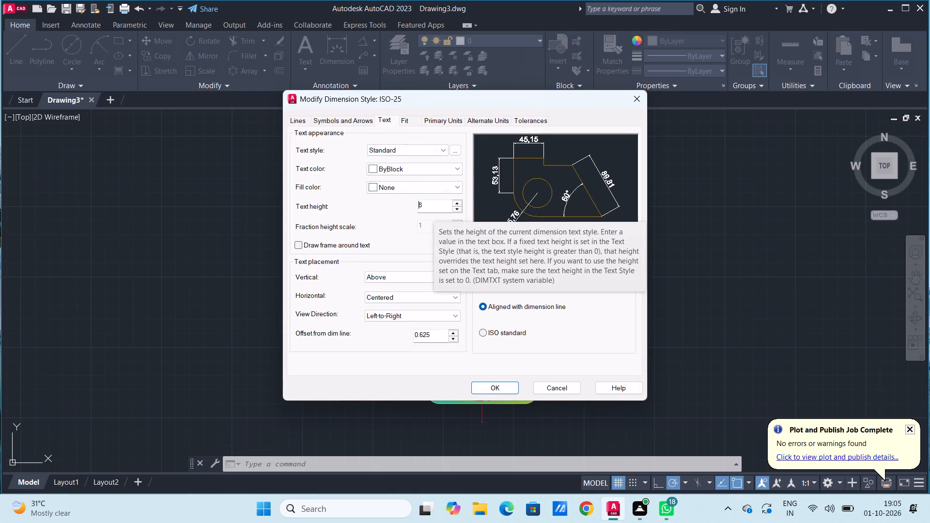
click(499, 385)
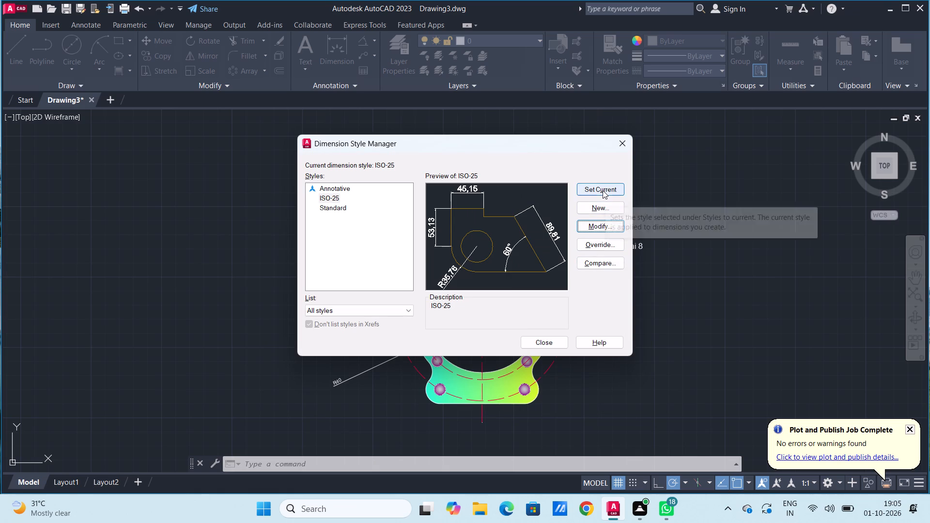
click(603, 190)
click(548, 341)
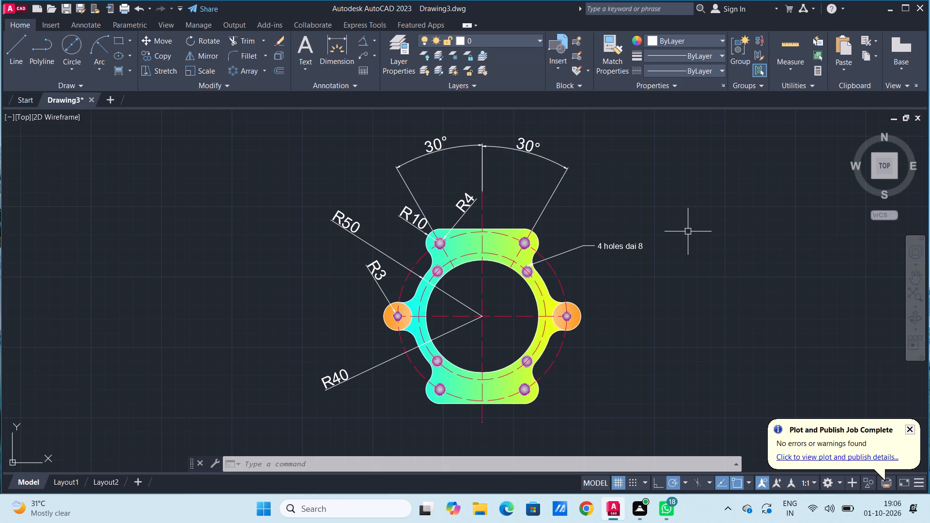
Set the text height of the ISO-25 dimension style to 6 and make the style current.
key(d)
key(Return)
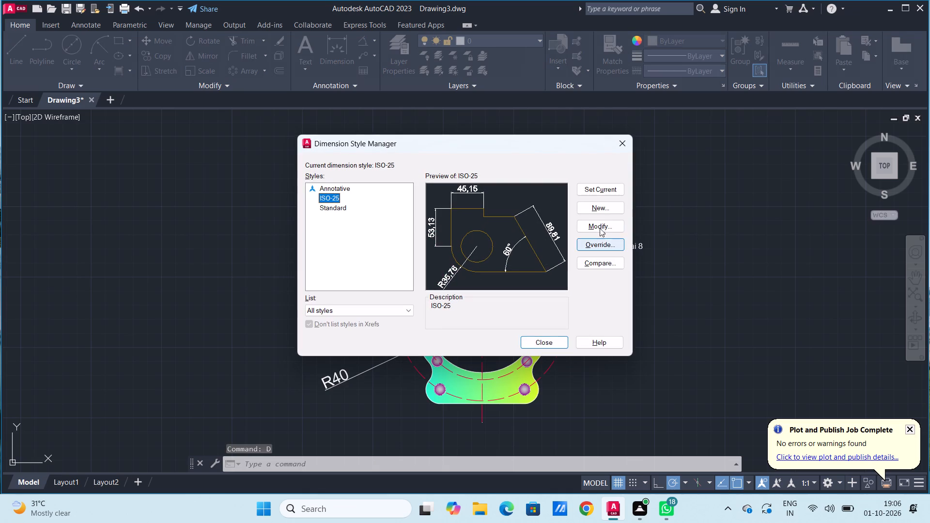
click(608, 220)
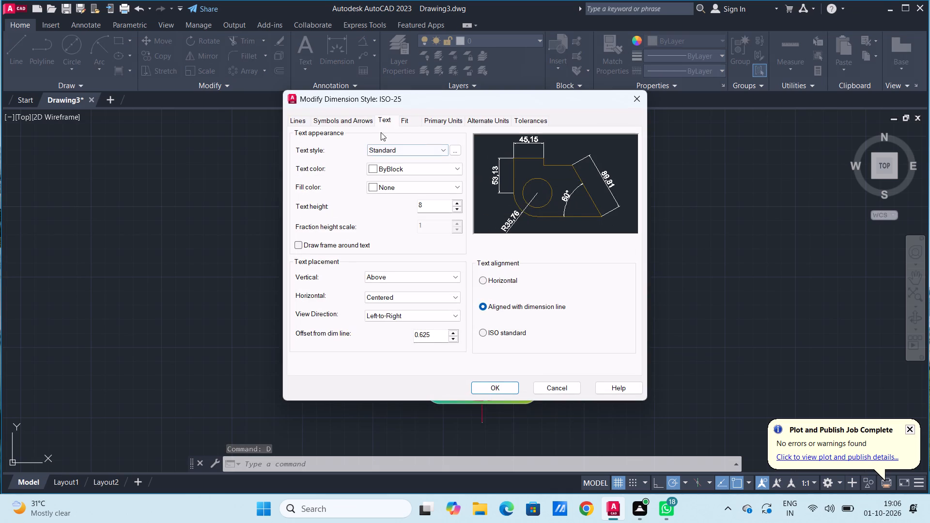
click(385, 120)
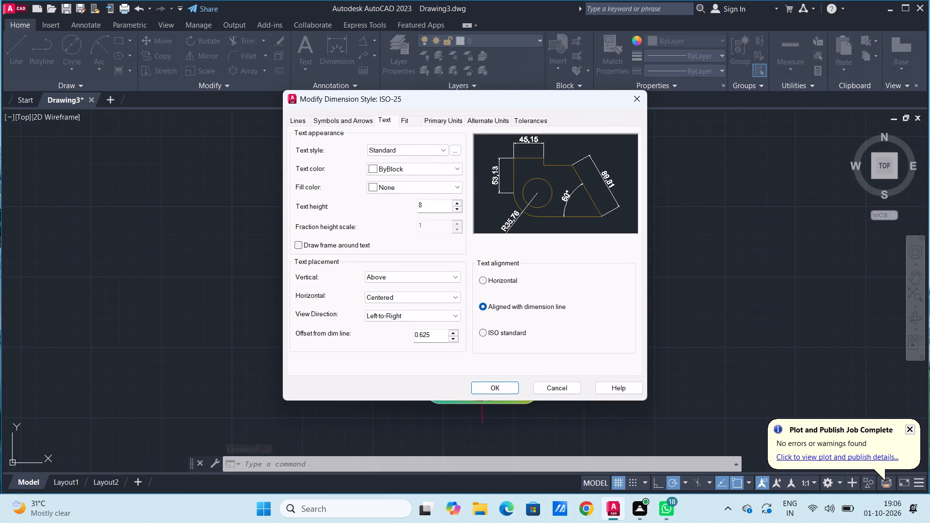
double_click(435, 202)
key(6)
key(Return)
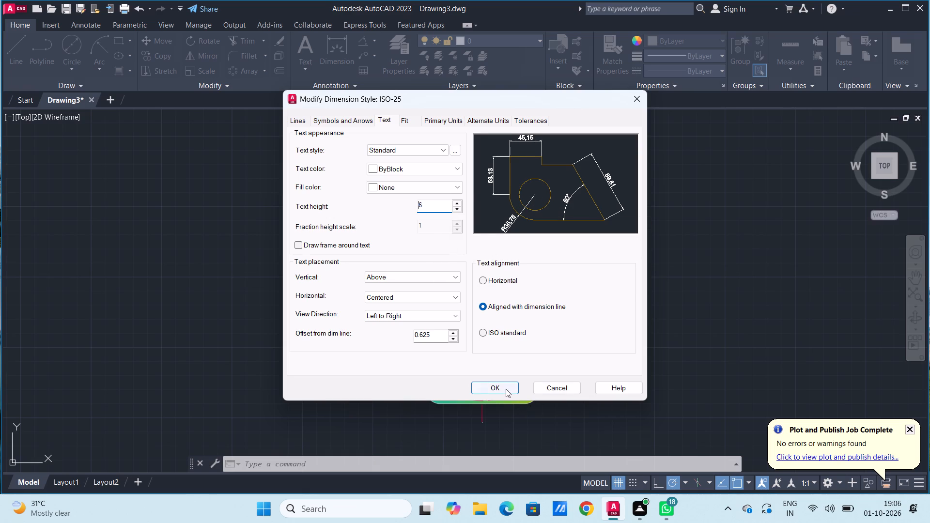
click(506, 389)
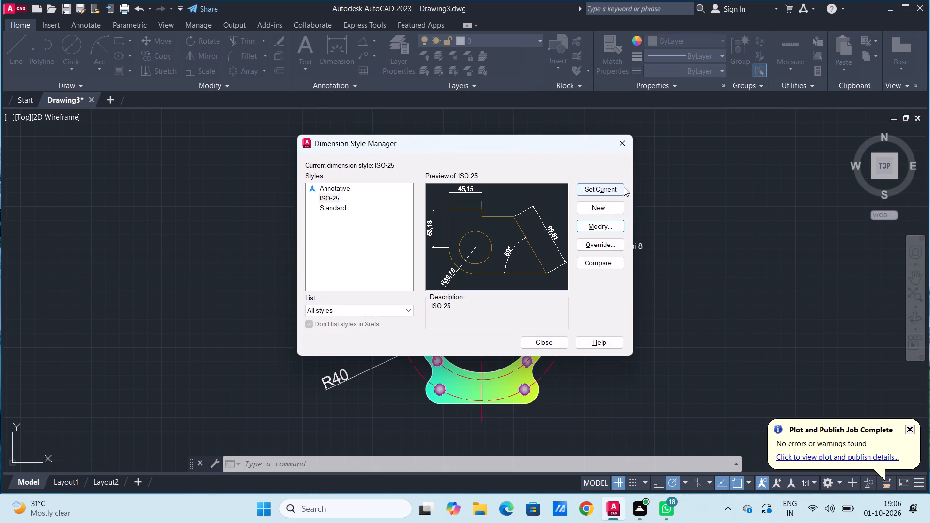
click(620, 187)
click(548, 345)
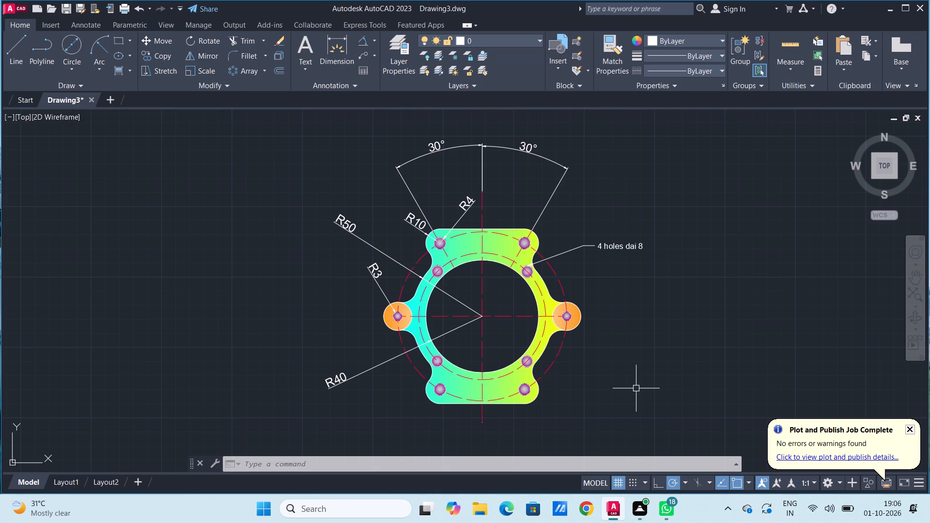
Save the drawing.
key(ctrl+s)
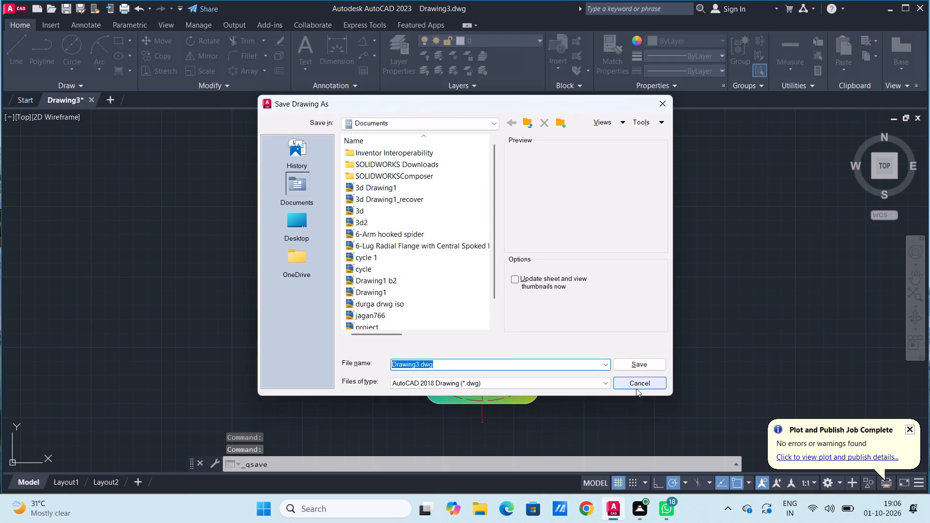
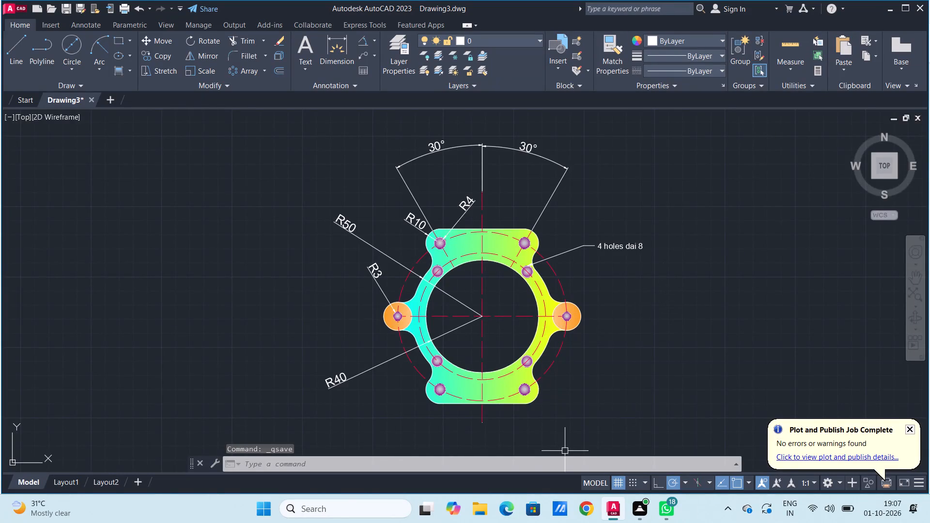
Turn off command log recording with LOGFILEOFF.
click(540, 464)
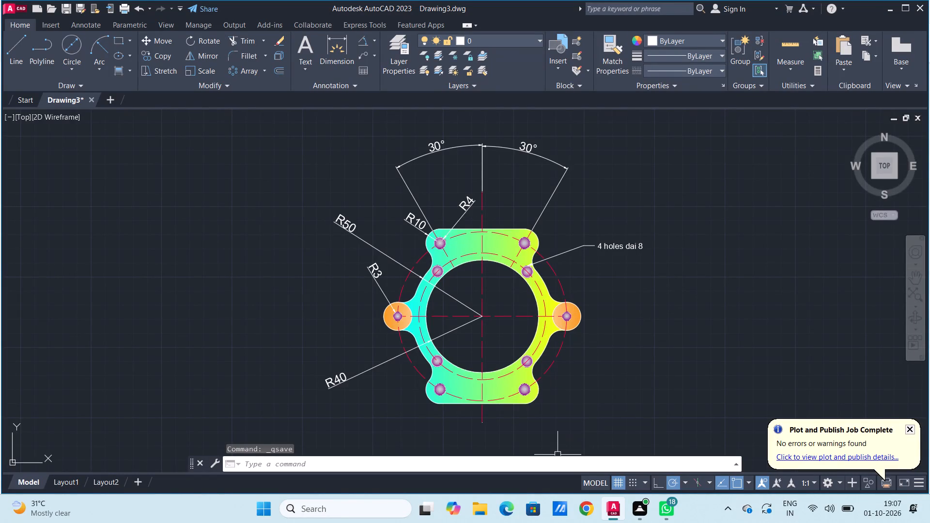
text(log)
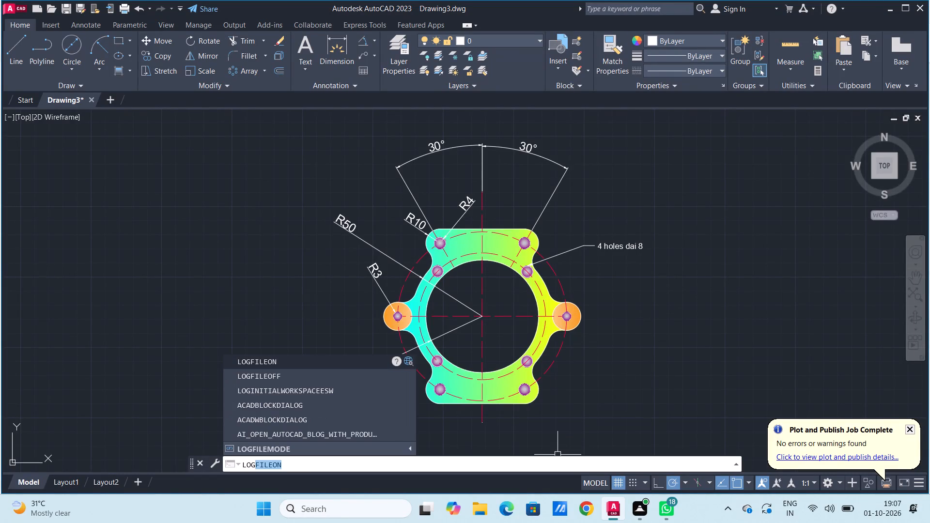
click(286, 373)
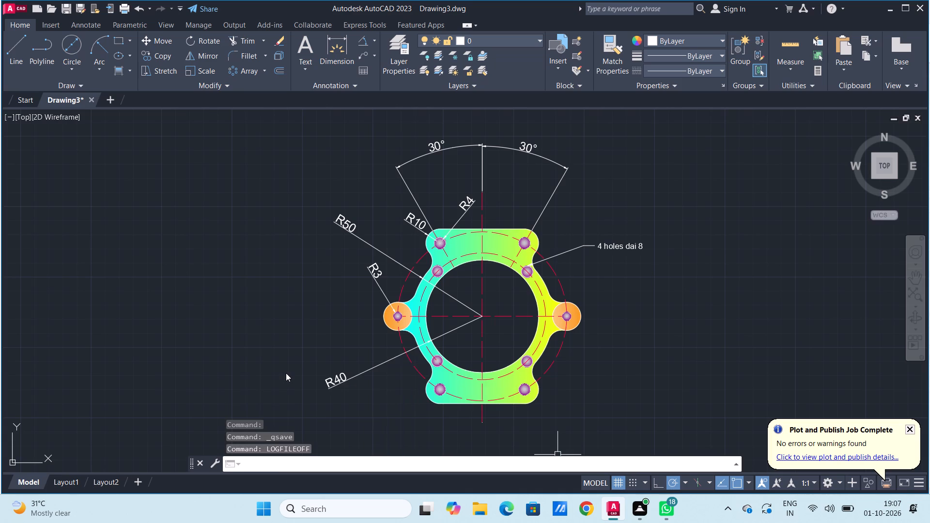
Save the drawing in Documents under the name 8-Hole Circular Retainer Flange with 2 Side Lugs.
key(ctrl+s)
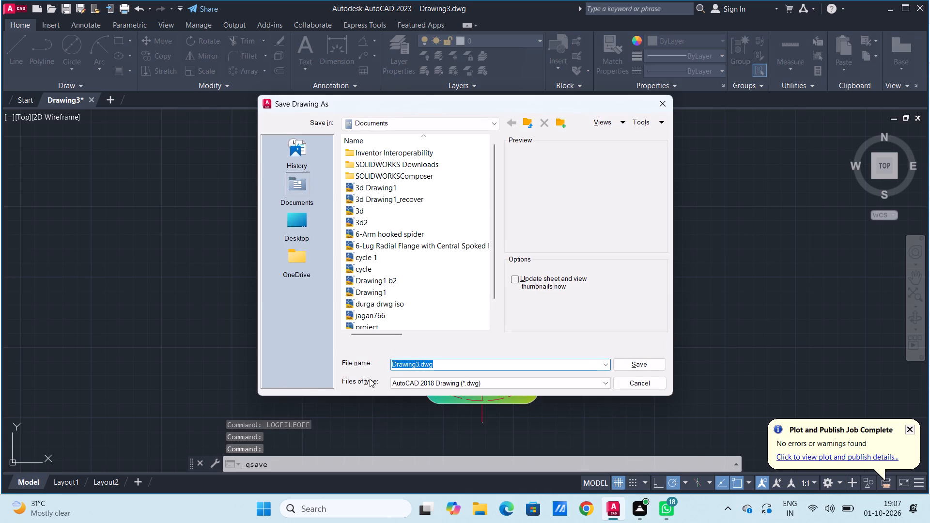
key(ctrl+v)
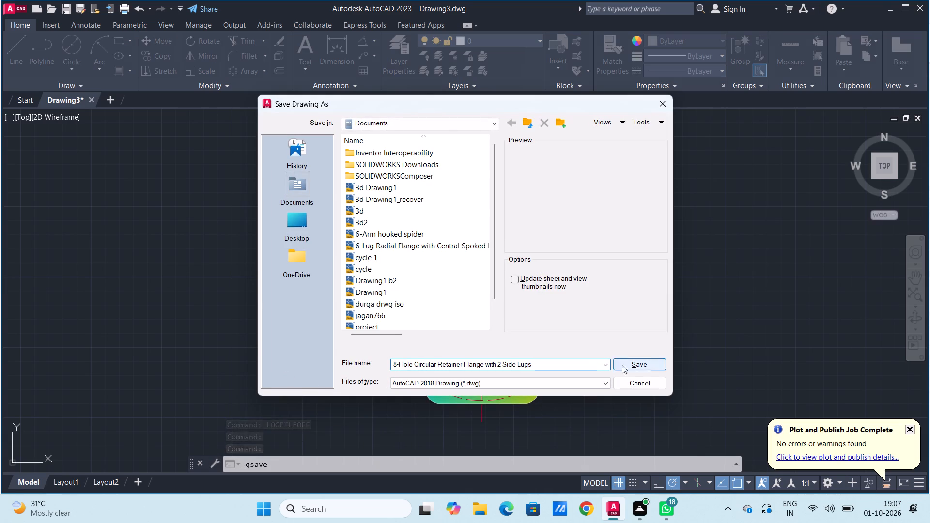
click(639, 360)
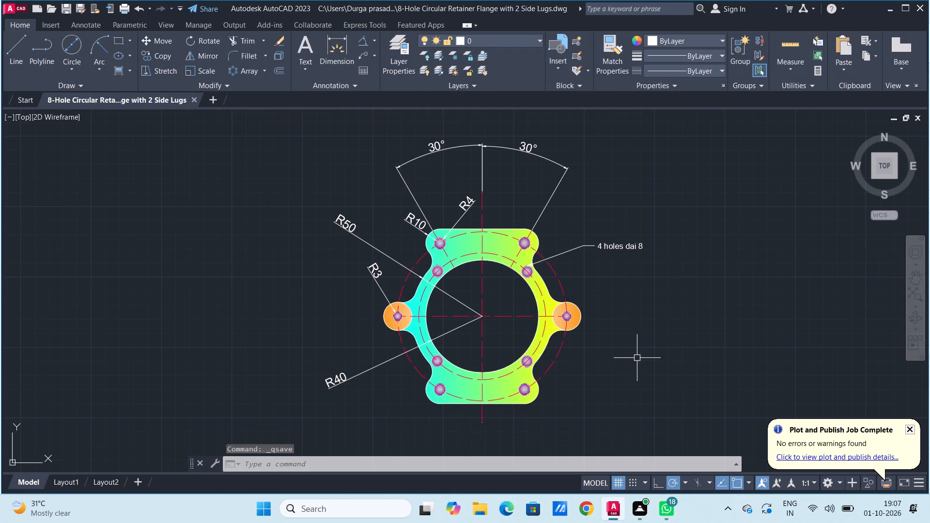